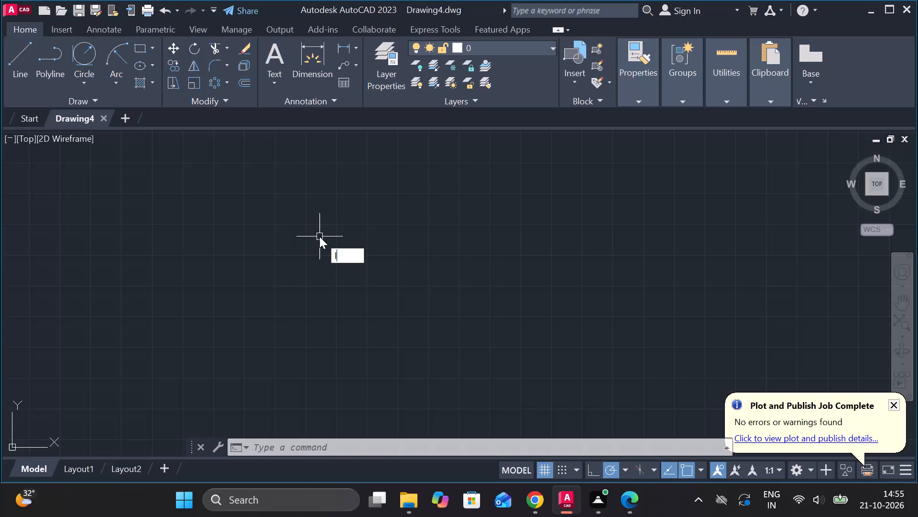
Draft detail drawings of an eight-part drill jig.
Turn on command logging with LOGFILEON.
{"action": "key", "text": "BackSpace"}
{"action": "type", "text": "log"}
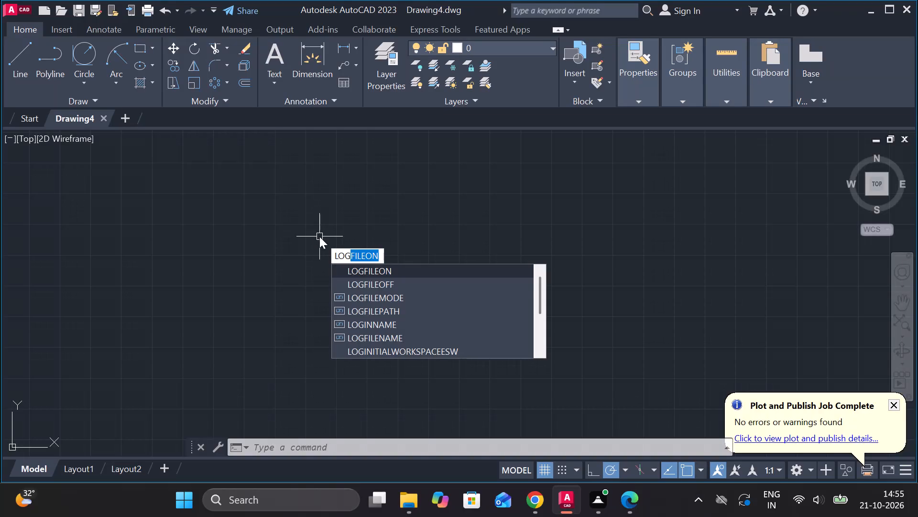
{"action": "key", "text": "Down"}
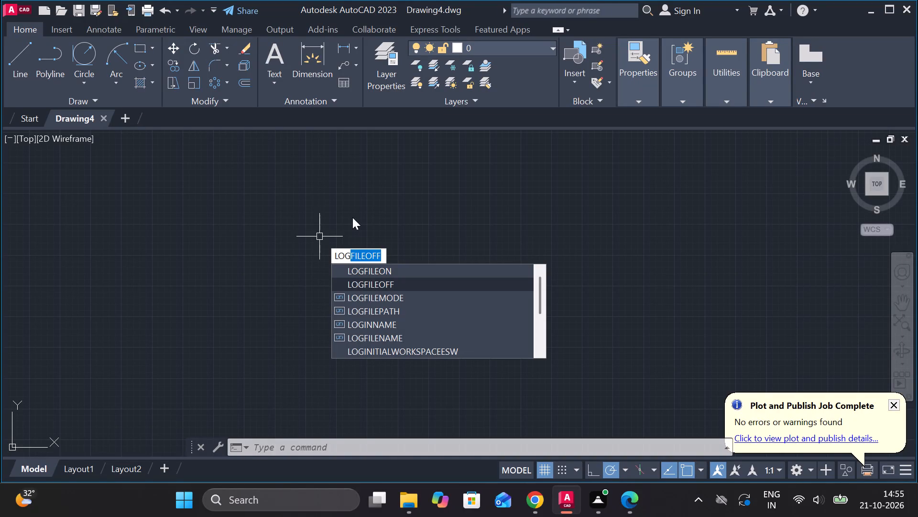
{"action": "left_click", "coordinate": [386, 275]}
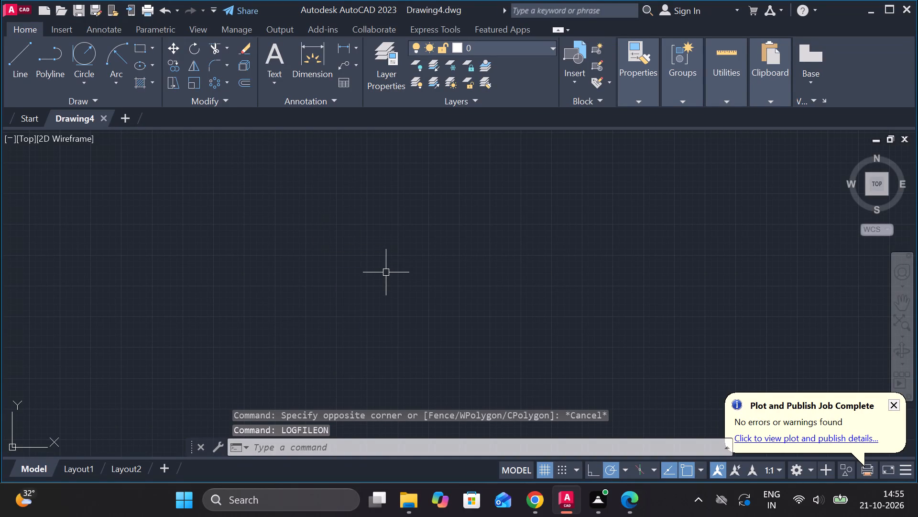
Set the model space limits with lower-left corner 0,0 and upper-right corner 297,210.
{"action": "type", "text": "limiy"}
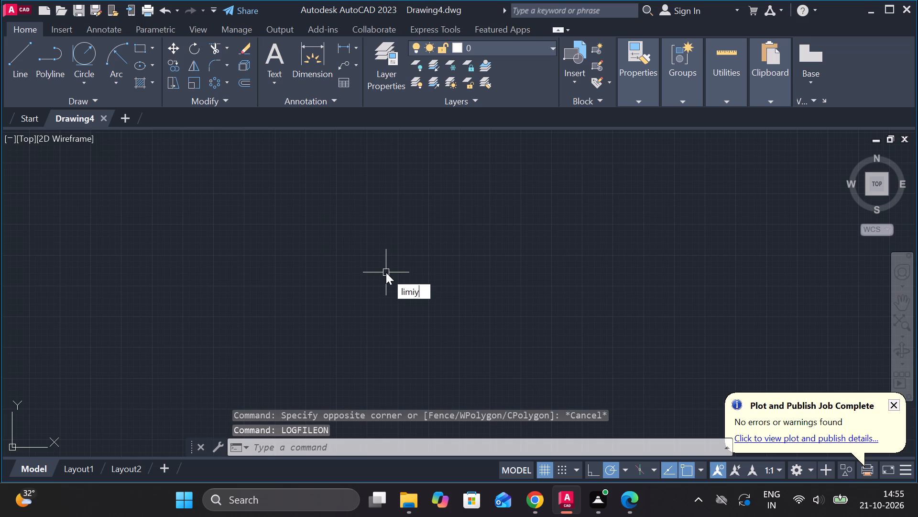
{"action": "key", "text": "BackSpace"}
{"action": "type", "text": "ts"}
{"action": "key", "text": "Return"}
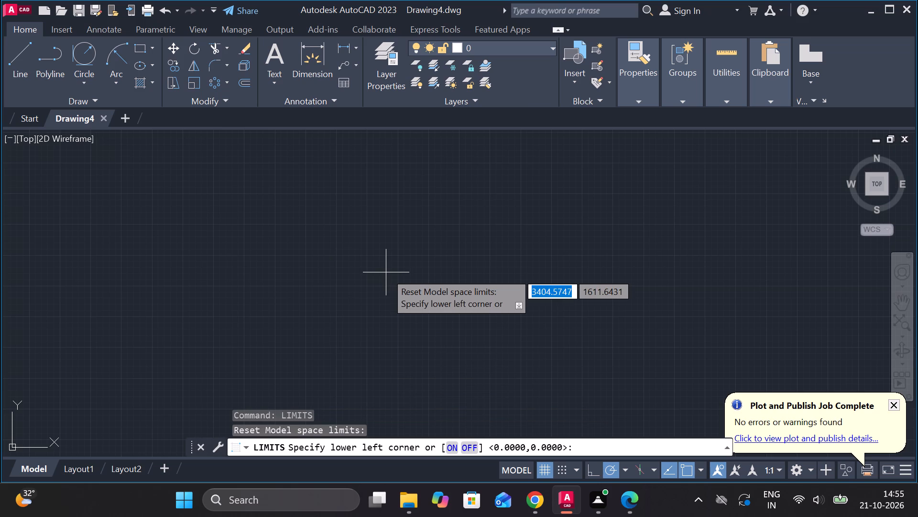
{"action": "type", "text": "0,0"}
{"action": "key", "text": "Return"}
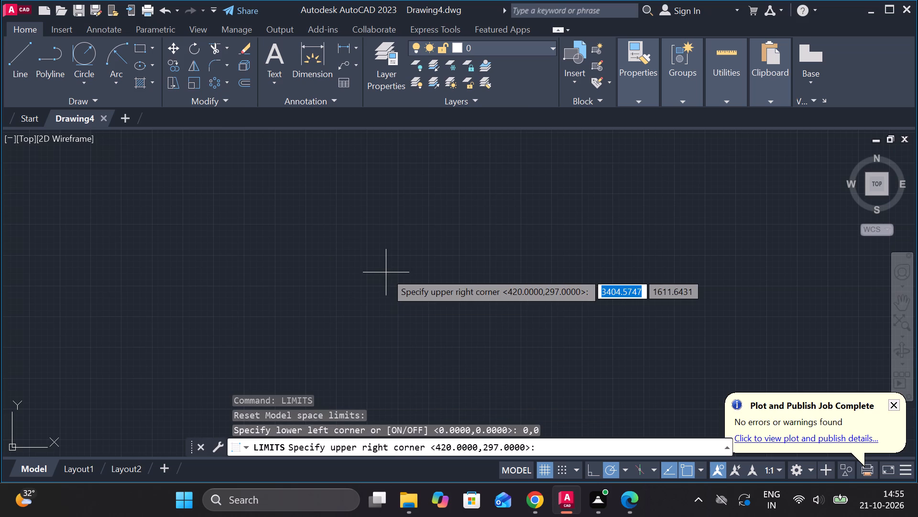
{"action": "type", "text": "297"}
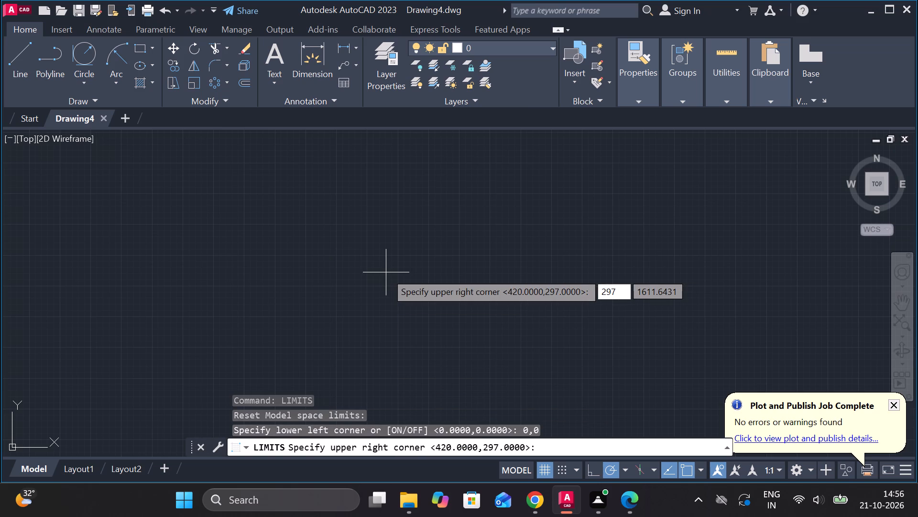
{"action": "type", "text": ",210"}
{"action": "key", "text": "Return"}
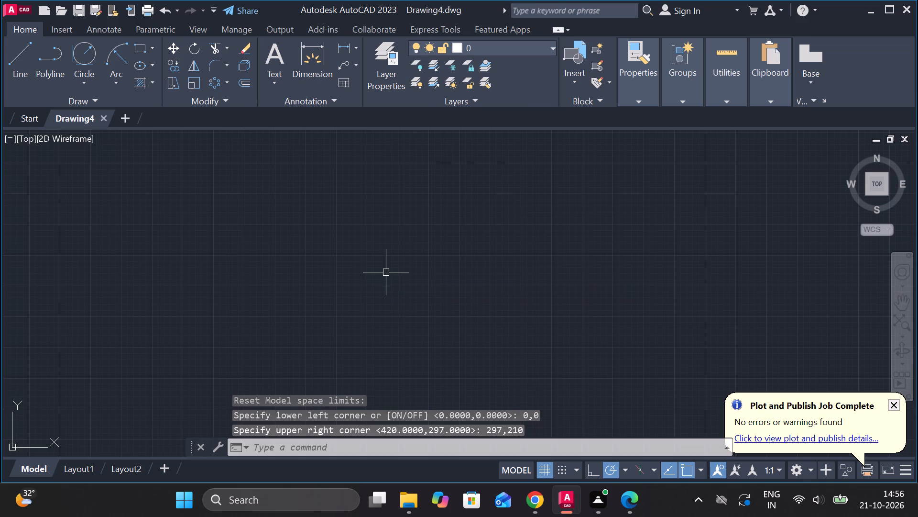
Draw an upright rectangle from lines, 60 wide and 98 high, closing it at its lower-left starting corner.
{"action": "key", "text": "z"}
{"action": "key", "text": "Return"}
{"action": "key", "text": "e"}
{"action": "key", "text": "Return"}
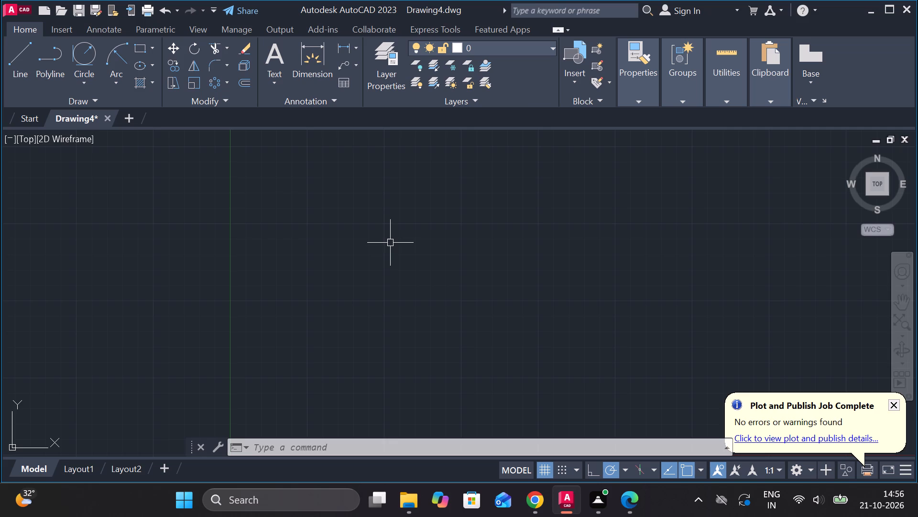
{"action": "key", "text": "Escape"}
{"action": "key", "text": "l"}
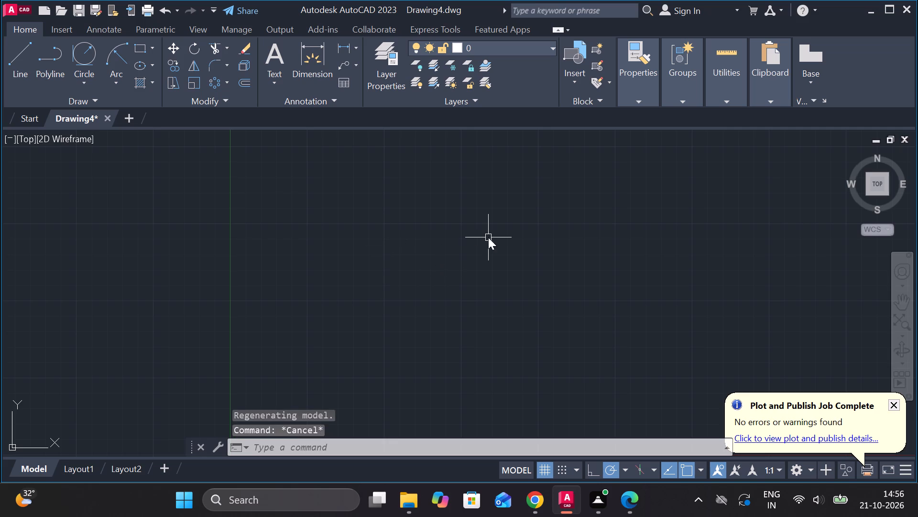
{"action": "key", "text": "Return"}
{"action": "left_click", "coordinate": [417, 299]}
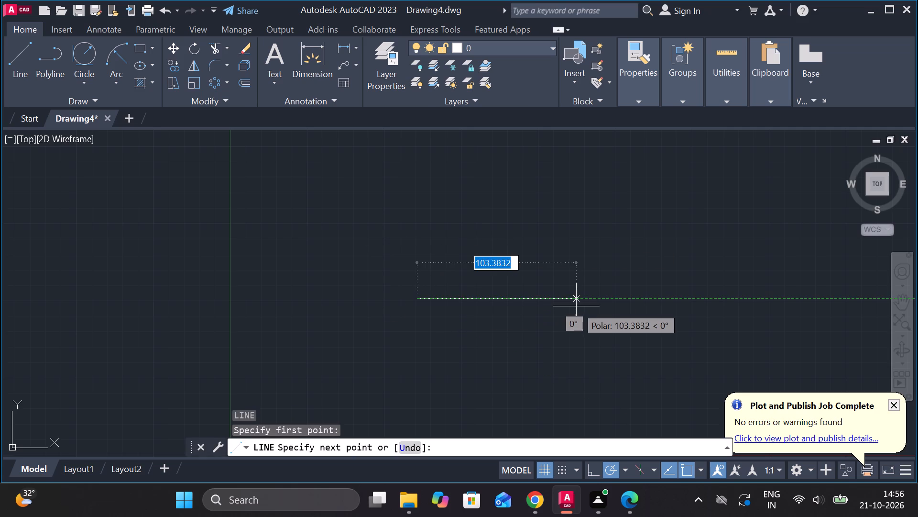
{"action": "type", "text": "60"}
{"action": "key", "text": "Return"}
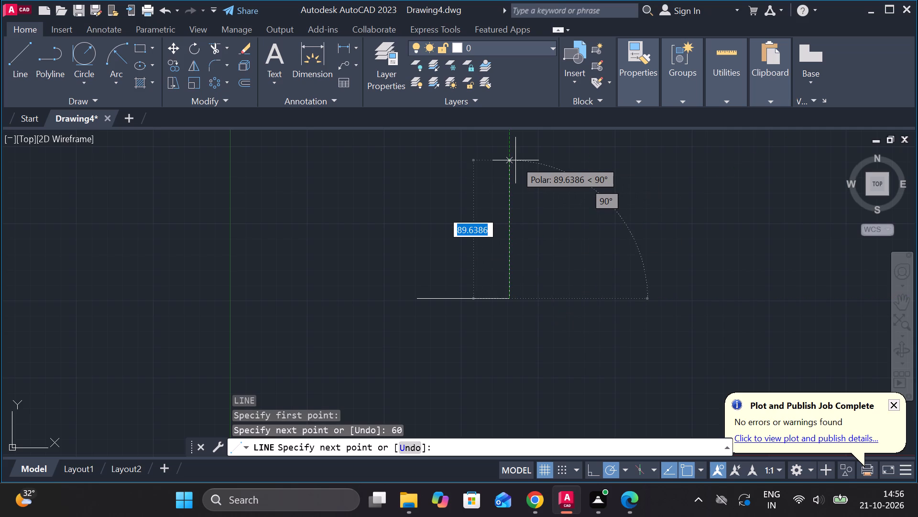
{"action": "type", "text": "98"}
{"action": "key", "text": "space"}
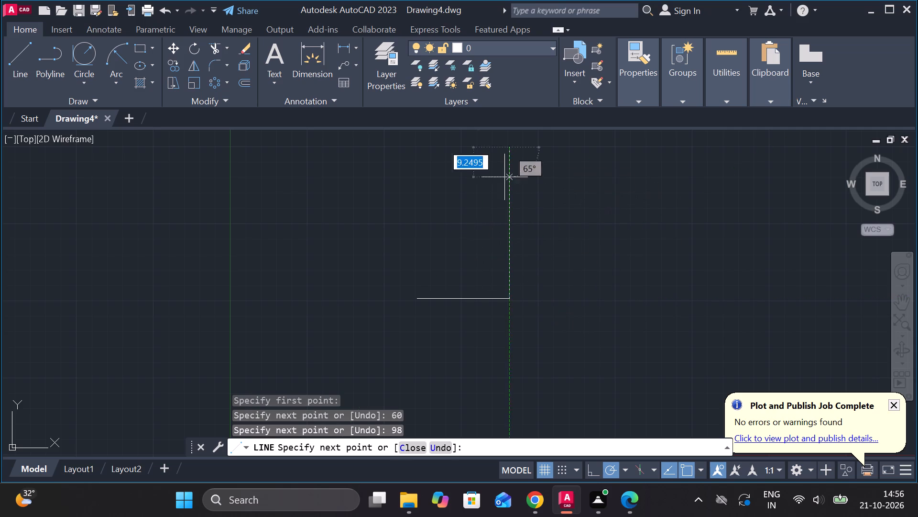
{"action": "type", "text": "60"}
{"action": "key", "text": "Return"}
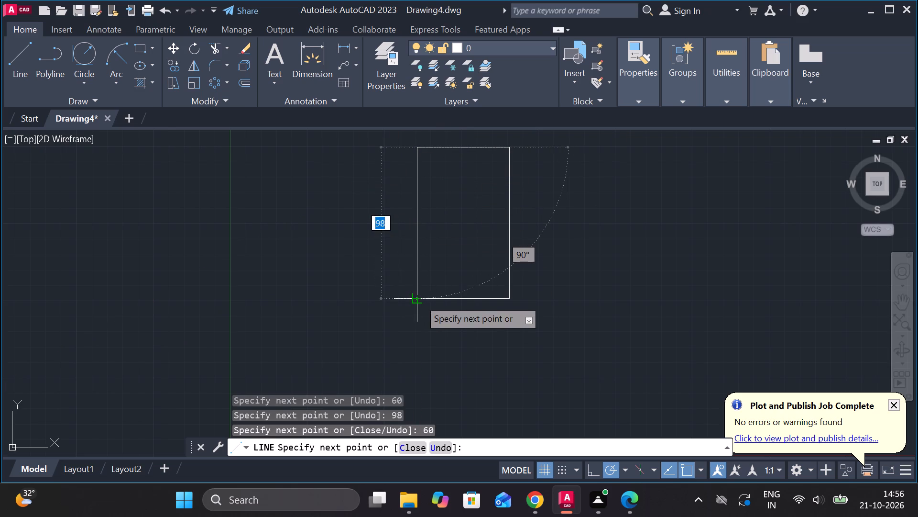
{"action": "left_click", "coordinate": [419, 299]}
{"action": "key", "text": "Escape"}
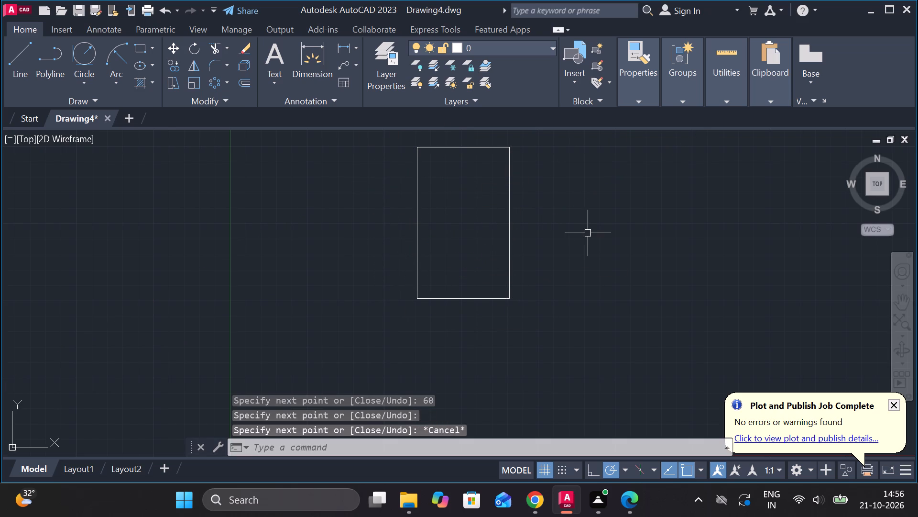
Draw a vertical centre line from the midpoint of the rectangle's top edge to the midpoint of its bottom edge.
{"action": "key", "text": "l"}
{"action": "key", "text": "Return"}
{"action": "left_click", "coordinate": [463, 143]}
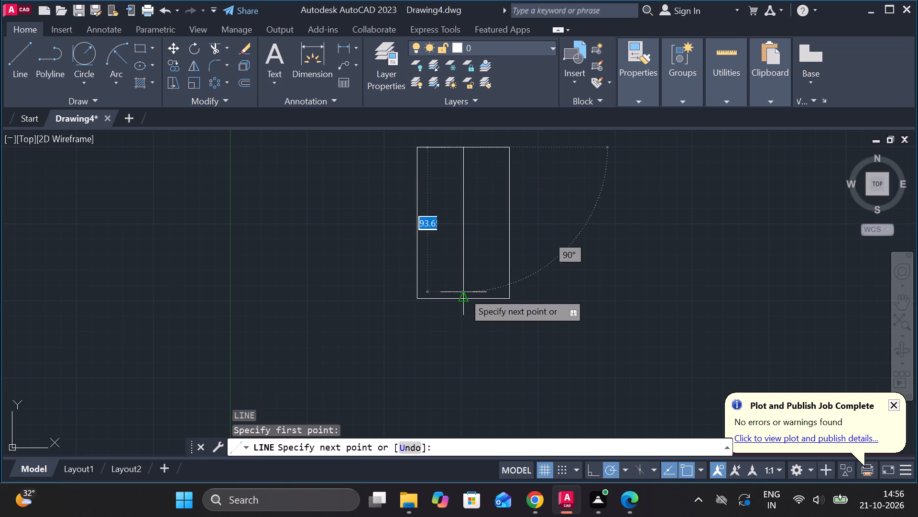
{"action": "left_click", "coordinate": [463, 300]}
{"action": "key", "text": "Escape"}
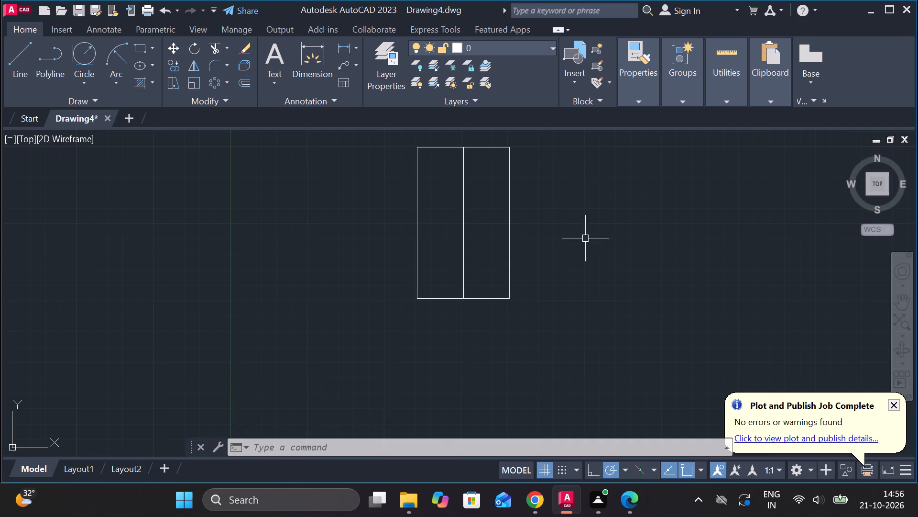
Offset the vertical centre line 20 toward the rectangle's right edge.
{"action": "left_click", "coordinate": [463, 274]}
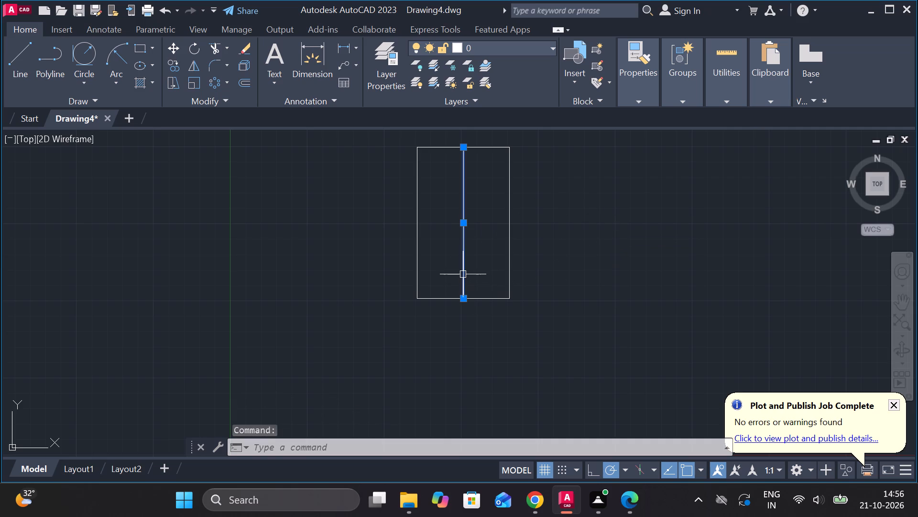
{"action": "key", "text": "o"}
{"action": "key", "text": "Return"}
{"action": "key", "text": "Return"}
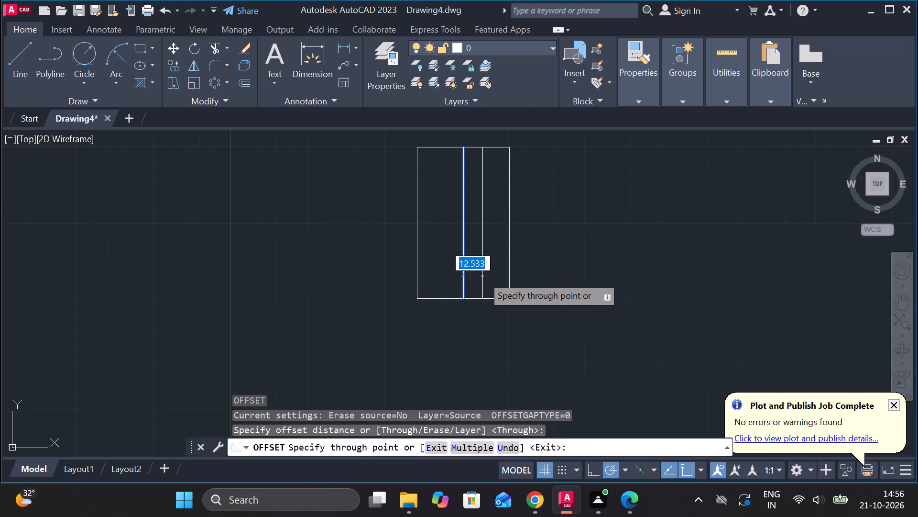
{"action": "type", "text": "20"}
{"action": "key", "text": "Return"}
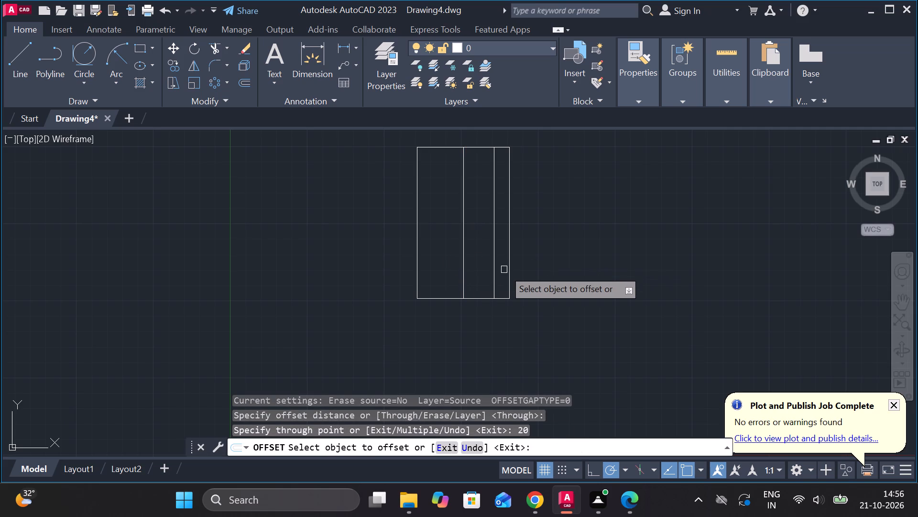
{"action": "key", "text": "Escape"}
Offset the rectangle's bottom edge 25 upward.
{"action": "key", "text": "space"}
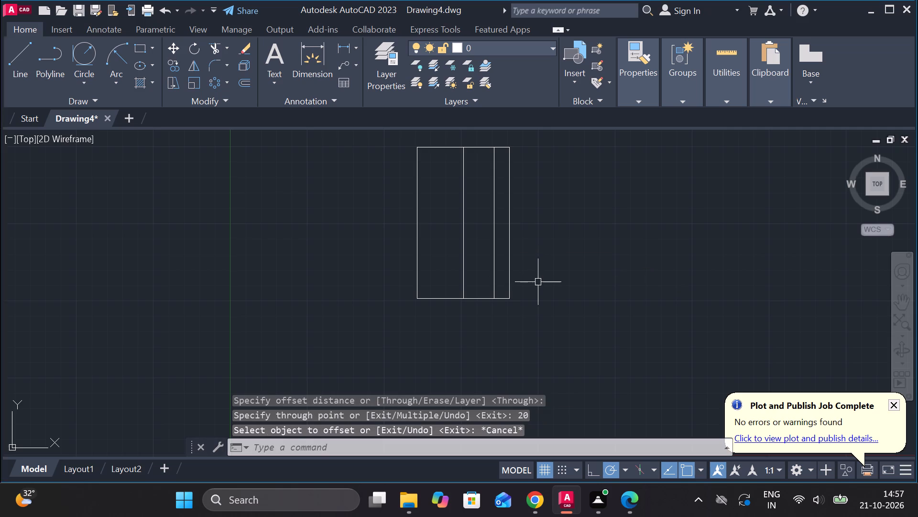
{"action": "key", "text": "space"}
{"action": "left_click", "coordinate": [481, 298]}
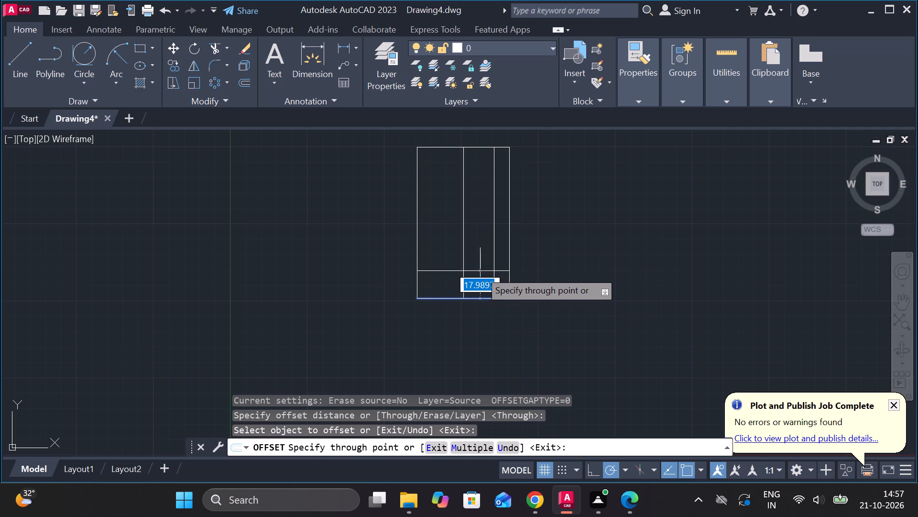
{"action": "type", "text": "25"}
{"action": "key", "text": "space"}
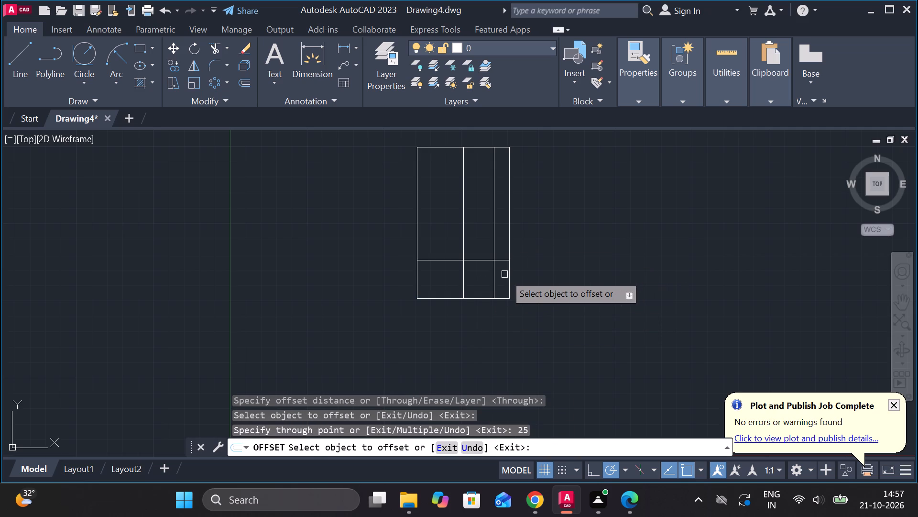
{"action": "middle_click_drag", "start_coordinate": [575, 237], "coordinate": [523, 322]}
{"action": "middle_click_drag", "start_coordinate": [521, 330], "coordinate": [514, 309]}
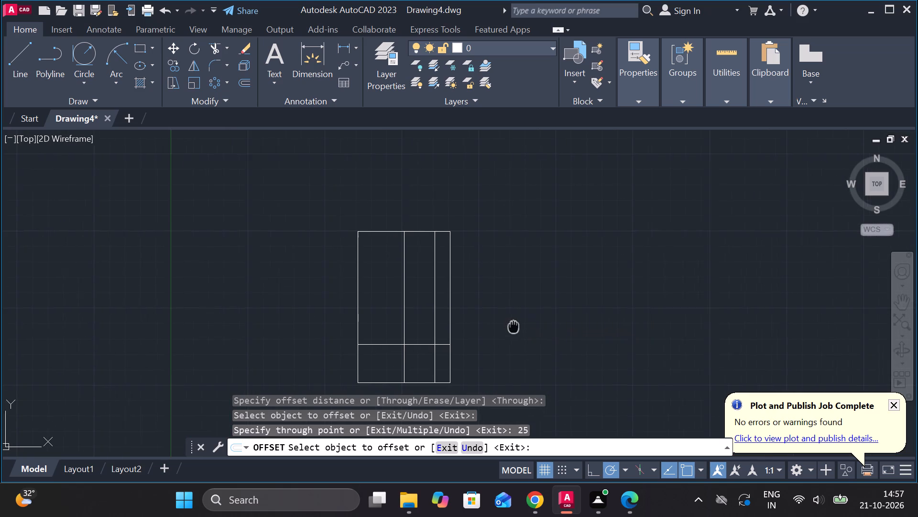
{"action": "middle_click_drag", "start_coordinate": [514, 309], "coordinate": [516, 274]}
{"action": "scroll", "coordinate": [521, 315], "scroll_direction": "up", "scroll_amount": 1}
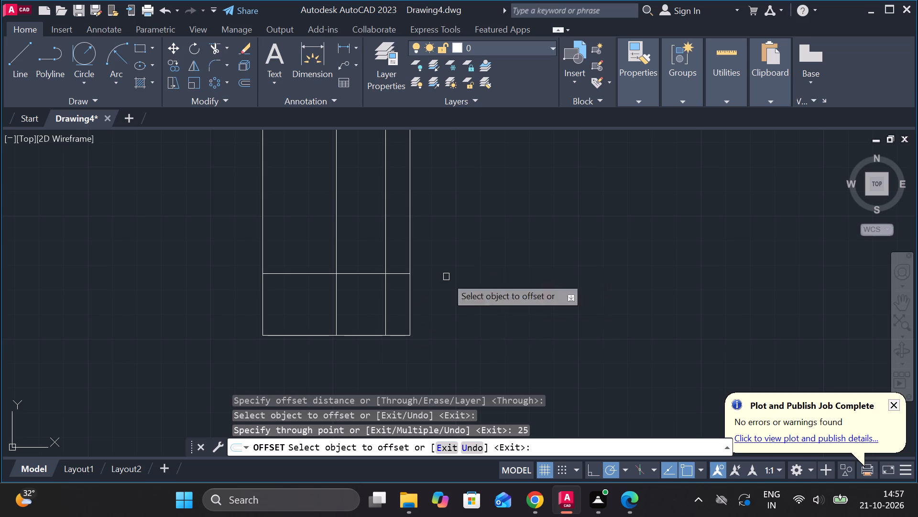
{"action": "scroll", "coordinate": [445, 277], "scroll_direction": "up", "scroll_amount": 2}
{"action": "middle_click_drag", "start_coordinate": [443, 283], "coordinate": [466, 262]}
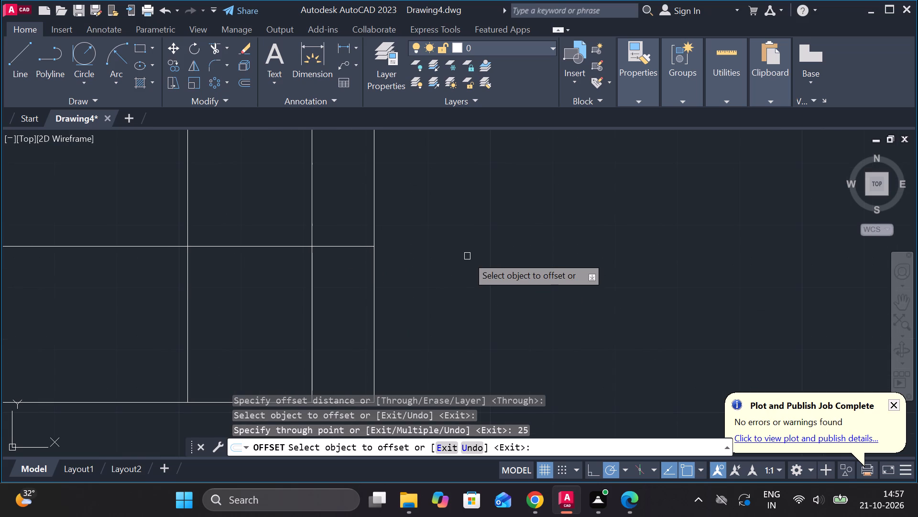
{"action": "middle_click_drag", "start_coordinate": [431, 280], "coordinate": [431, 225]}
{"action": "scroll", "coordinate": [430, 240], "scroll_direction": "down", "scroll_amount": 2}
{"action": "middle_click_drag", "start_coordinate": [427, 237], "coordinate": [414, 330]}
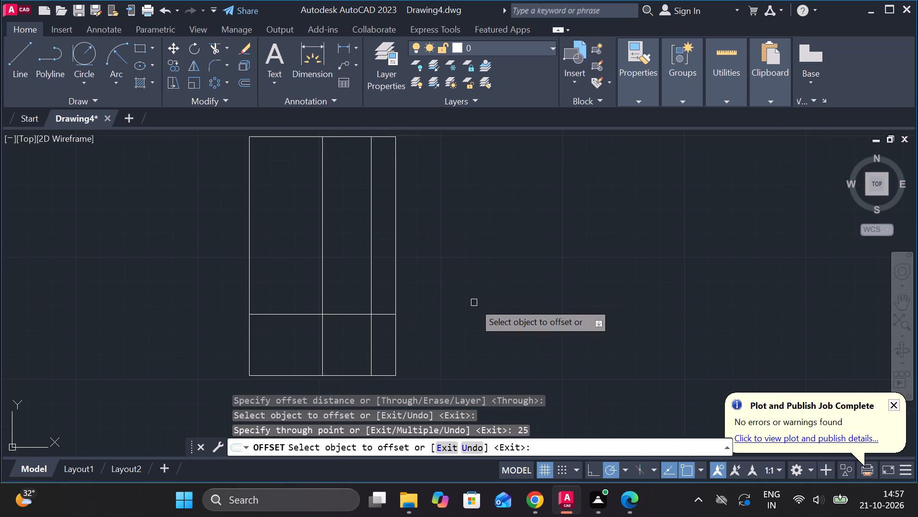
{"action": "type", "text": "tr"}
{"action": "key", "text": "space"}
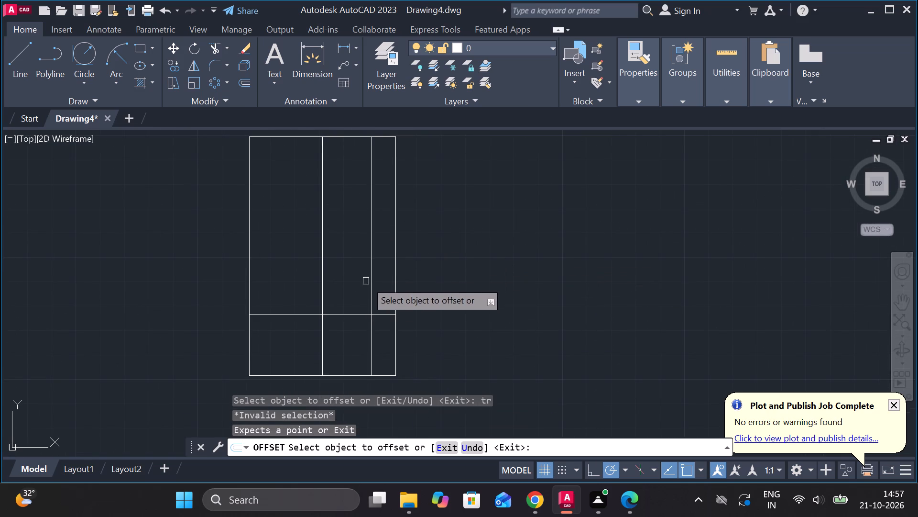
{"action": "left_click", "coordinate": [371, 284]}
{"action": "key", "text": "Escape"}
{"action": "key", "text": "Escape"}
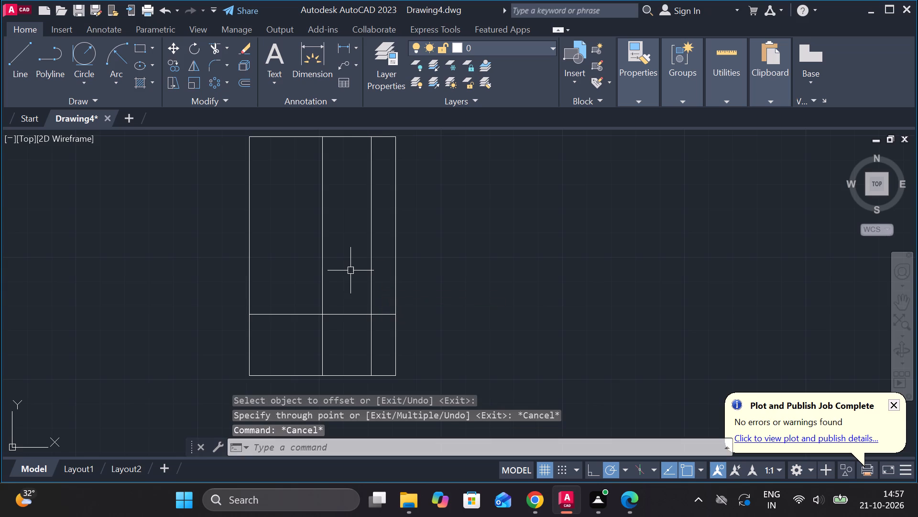
Trim away the part of the vertical line between the centre line and right edge that lies above the inner horizontal line.
{"action": "type", "text": "tr"}
{"action": "key", "text": "space"}
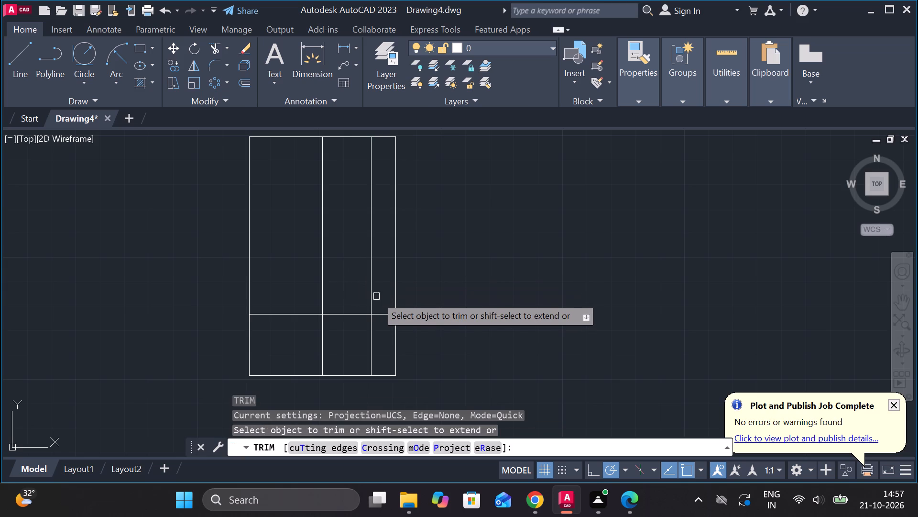
{"action": "double_click", "coordinate": [375, 292]}
{"action": "left_click", "coordinate": [367, 288]}
{"action": "scroll", "coordinate": [446, 331], "scroll_direction": "up", "scroll_amount": 1}
{"action": "middle_click_drag", "start_coordinate": [443, 332], "coordinate": [443, 333]}
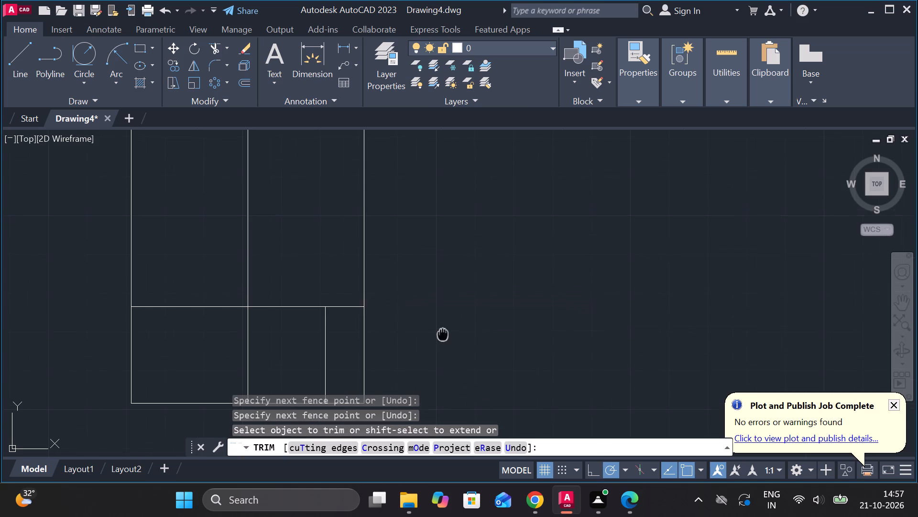
{"action": "middle_click_drag", "start_coordinate": [443, 333], "coordinate": [495, 259]}
{"action": "key", "text": "Escape"}
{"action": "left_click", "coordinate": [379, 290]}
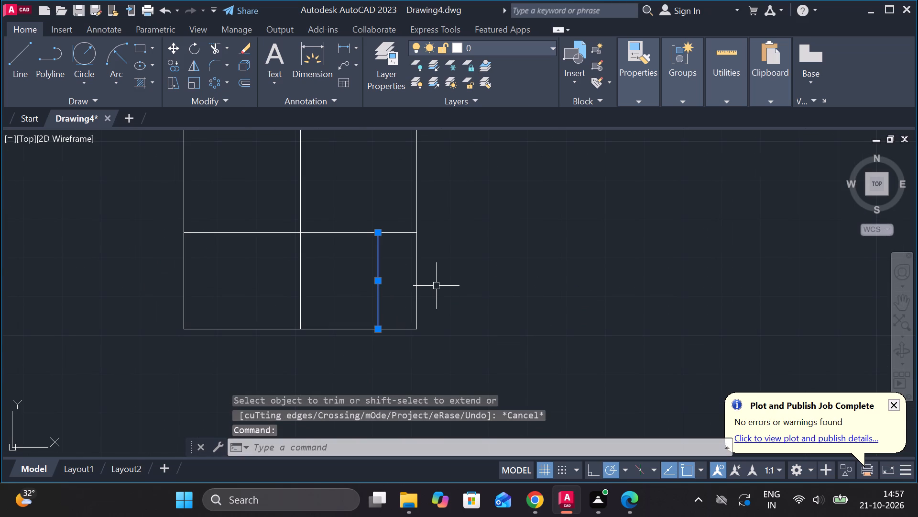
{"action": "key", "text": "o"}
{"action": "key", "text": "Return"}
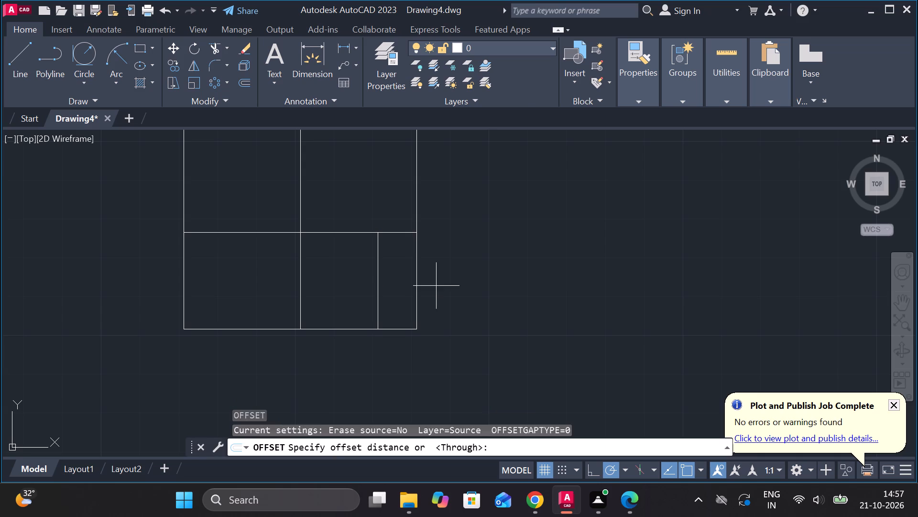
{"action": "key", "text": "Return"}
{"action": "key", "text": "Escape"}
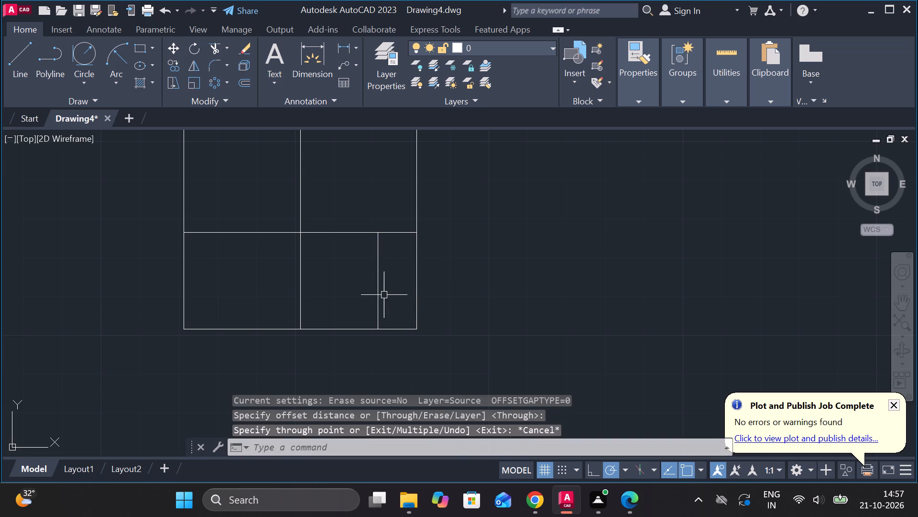
Offset the short vertical line between the centre line and right edge 3 to each side.
{"action": "double_click", "coordinate": [373, 291]}
{"action": "left_click", "coordinate": [375, 282]}
{"action": "left_click", "coordinate": [377, 280]}
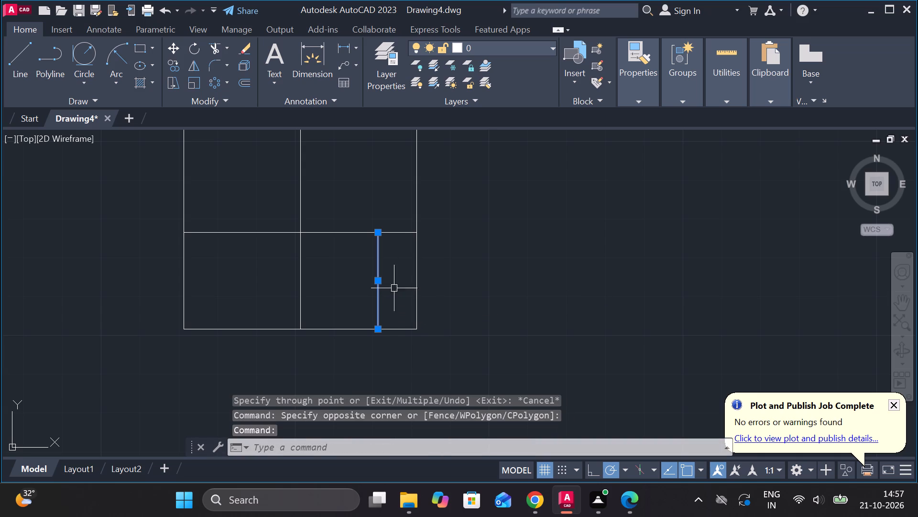
{"action": "key", "text": "o"}
{"action": "key", "text": "Return"}
{"action": "key", "text": "Return"}
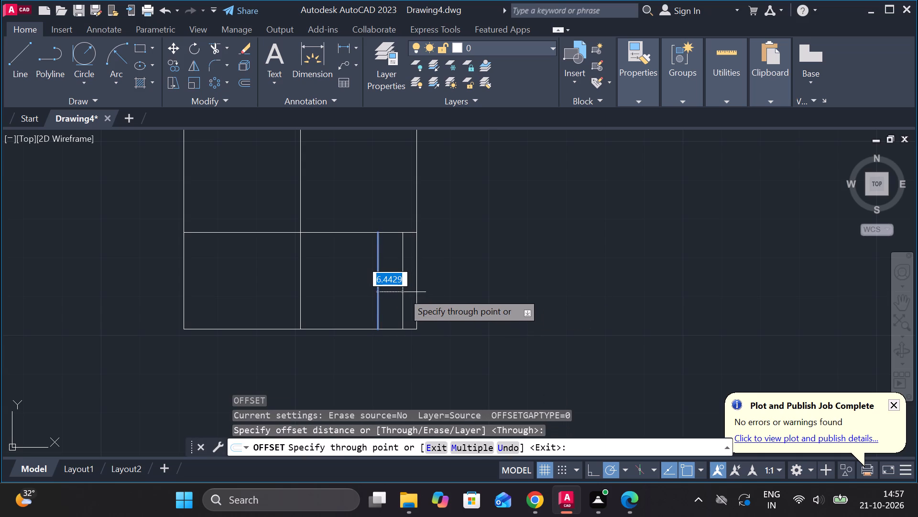
{"action": "type", "text": "3"}
{"action": "key", "text": "space"}
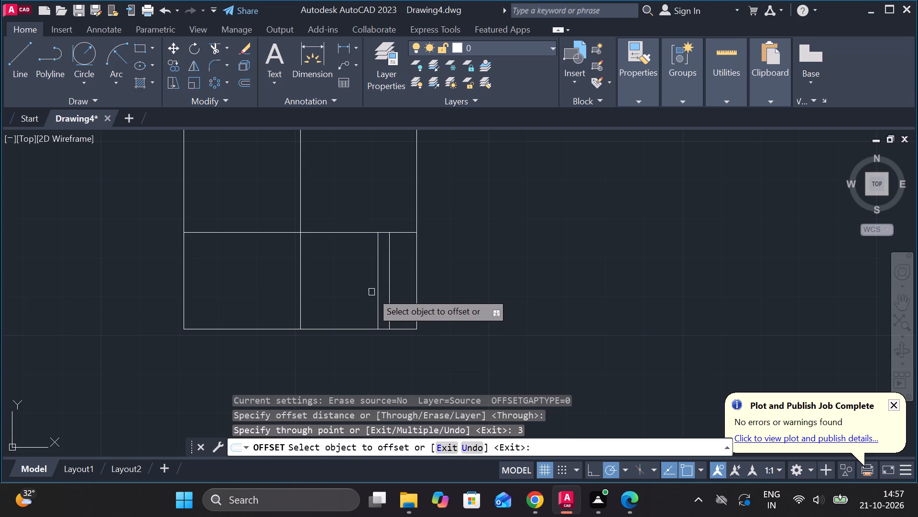
{"action": "left_click", "coordinate": [377, 287]}
{"action": "key", "text": "3"}
{"action": "key", "text": "Return"}
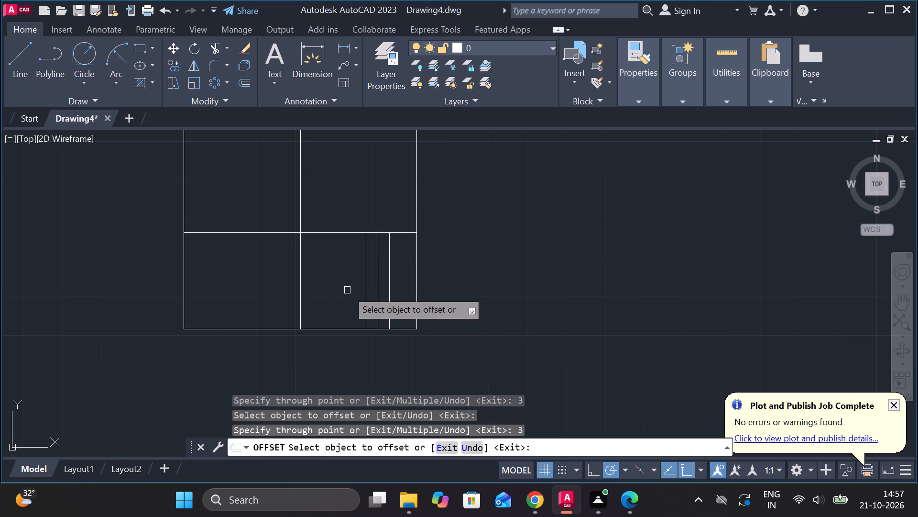
{"action": "scroll", "coordinate": [359, 262], "scroll_direction": "up", "scroll_amount": 2}
{"action": "key", "text": "Escape"}
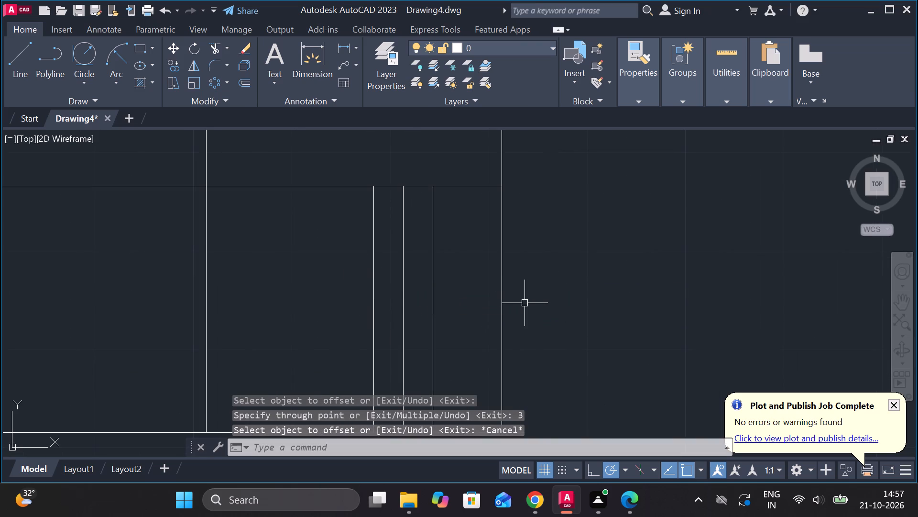
With 30-degree polar tracking, draw crossing lines upward at 150° and 30° from the tops of the two outer short vertical lines.
{"action": "key", "text": "l"}
{"action": "key", "text": "Return"}
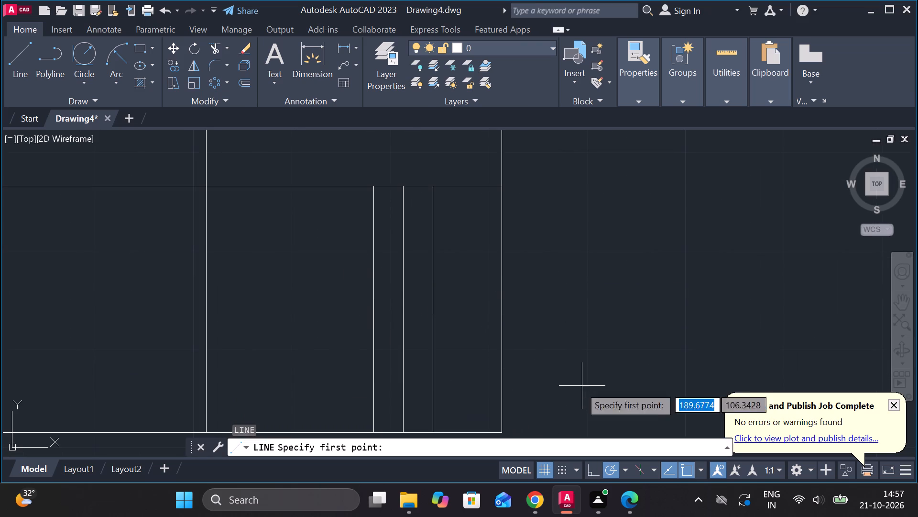
{"action": "left_click", "coordinate": [429, 186]}
{"action": "middle_click_drag", "start_coordinate": [429, 186], "coordinate": [438, 271]}
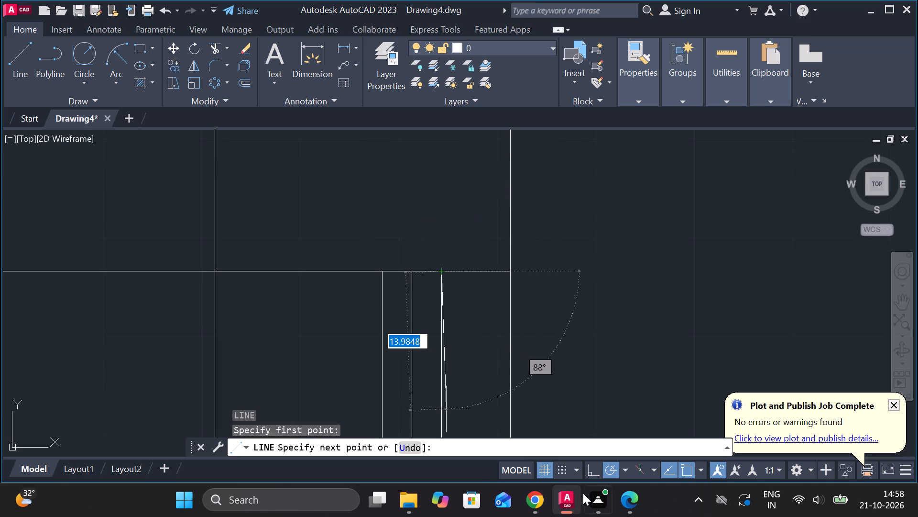
{"action": "left_click", "coordinate": [621, 468]}
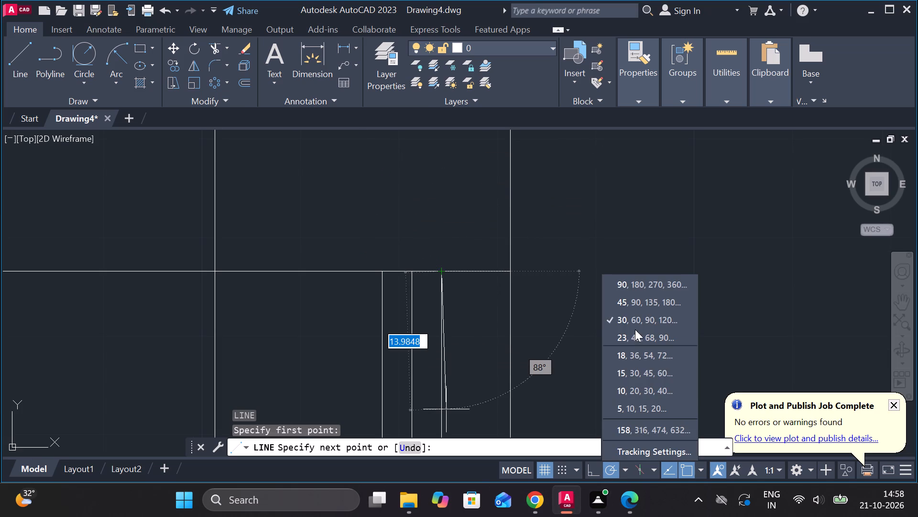
{"action": "left_click", "coordinate": [634, 327]}
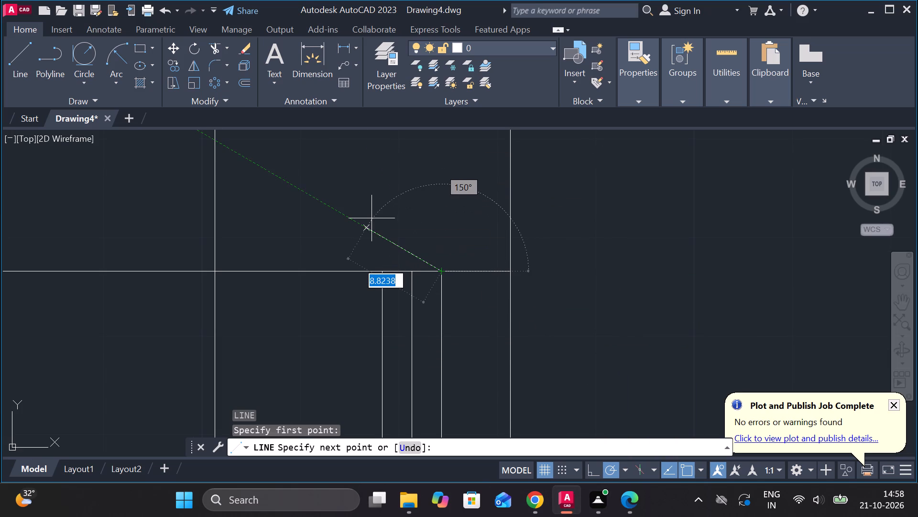
{"action": "left_click", "coordinate": [372, 218]}
{"action": "key", "text": "Escape"}
{"action": "key", "text": "space"}
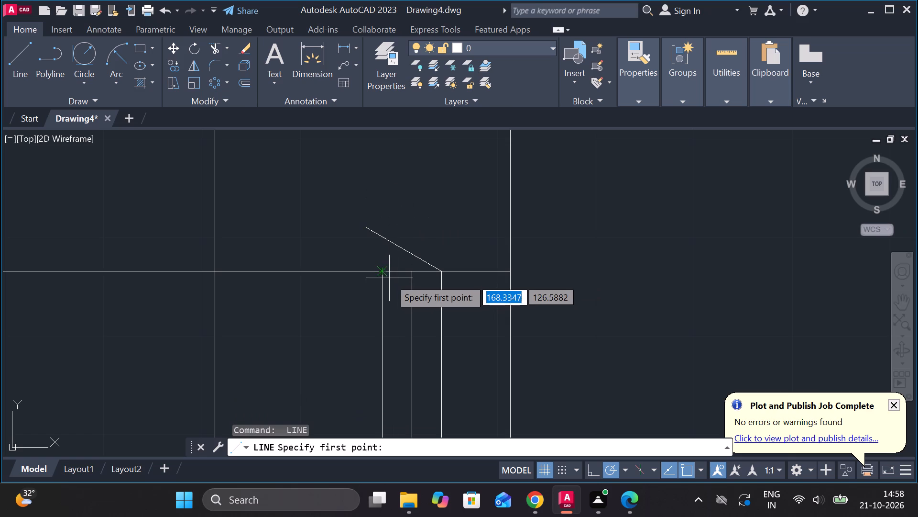
{"action": "left_click", "coordinate": [389, 278]}
{"action": "left_click", "coordinate": [441, 228]}
{"action": "key", "text": "Escape"}
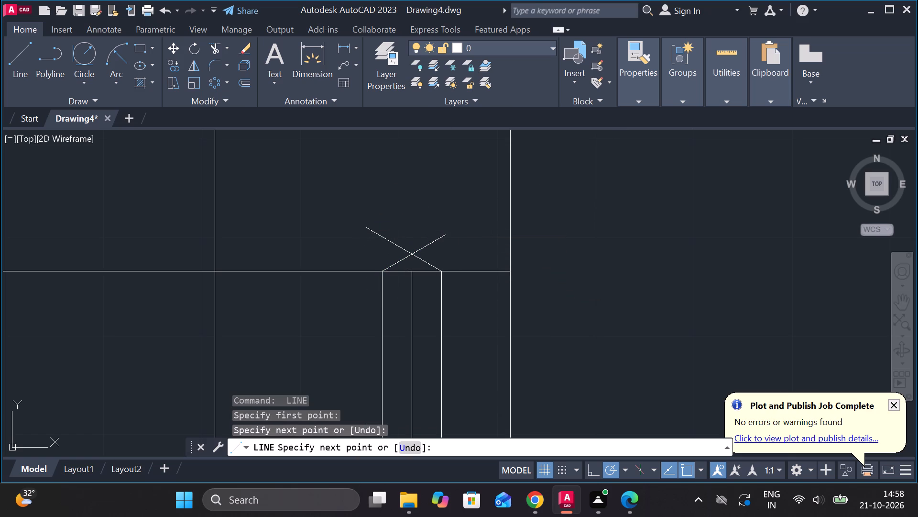
Trim the two angled lines beyond their crossing so they form a pointed tip.
{"action": "type", "text": "tr"}
{"action": "key", "text": "space"}
{"action": "left_click", "coordinate": [442, 238]}
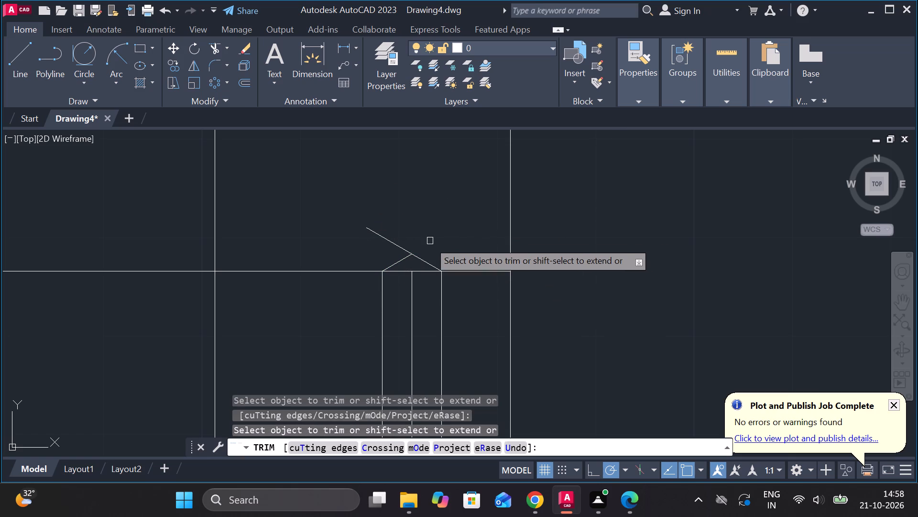
{"action": "left_click", "coordinate": [396, 243]}
{"action": "scroll", "coordinate": [512, 245], "scroll_direction": "down", "scroll_amount": 3}
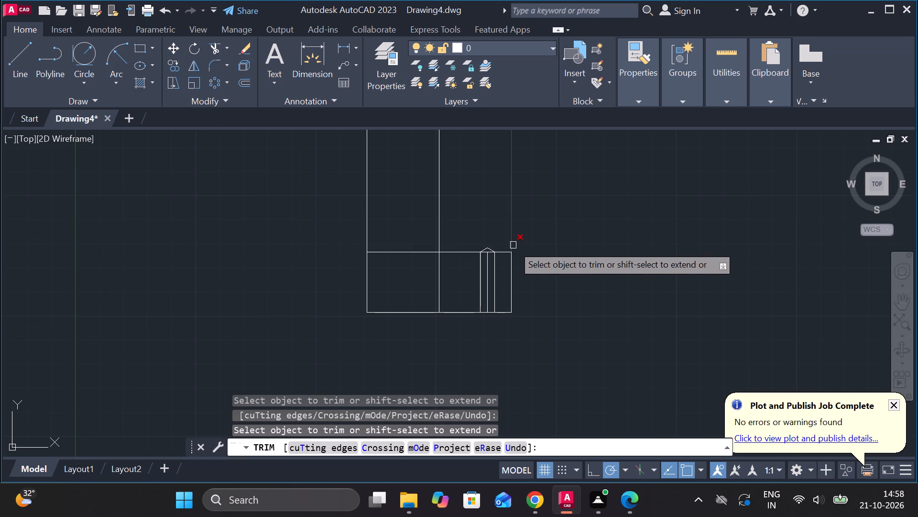
{"action": "scroll", "coordinate": [516, 245], "scroll_direction": "up", "scroll_amount": 1}
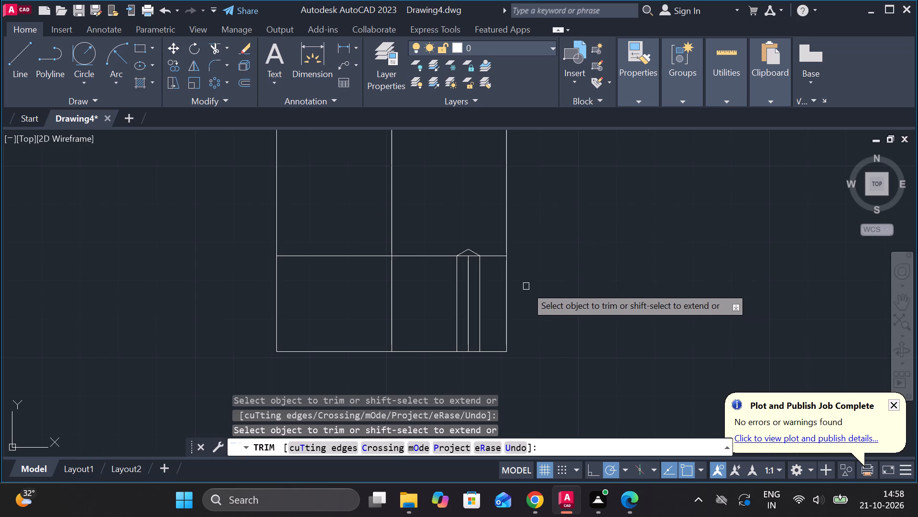
{"action": "key", "text": "Escape"}
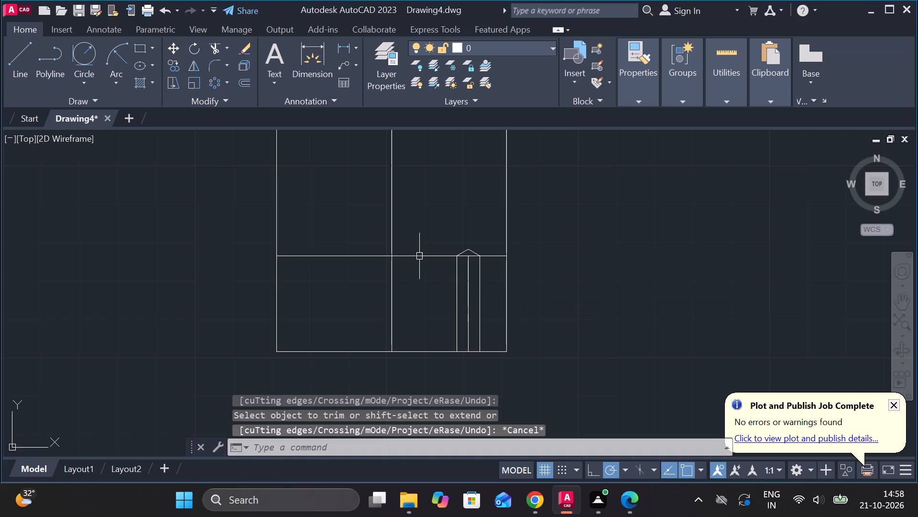
Erase the full-width inner horizontal line.
{"action": "left_click", "coordinate": [419, 256]}
{"action": "type", "text": "e"}
{"action": "key", "text": "space"}
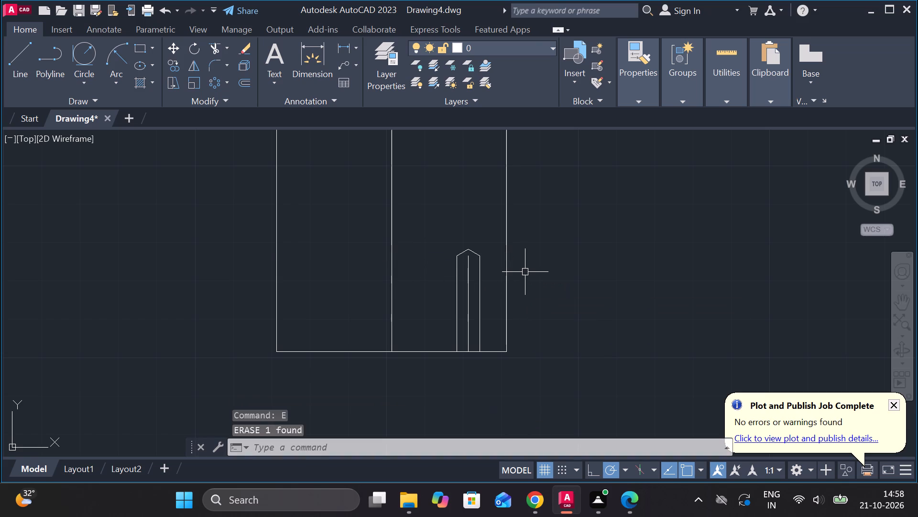
Draw a horizontal line joining the tops of the two outer short vertical lines beneath the pointed tip.
{"action": "key", "text": "l"}
{"action": "key", "text": "Return"}
{"action": "scroll", "coordinate": [525, 272], "scroll_direction": "up", "scroll_amount": 3}
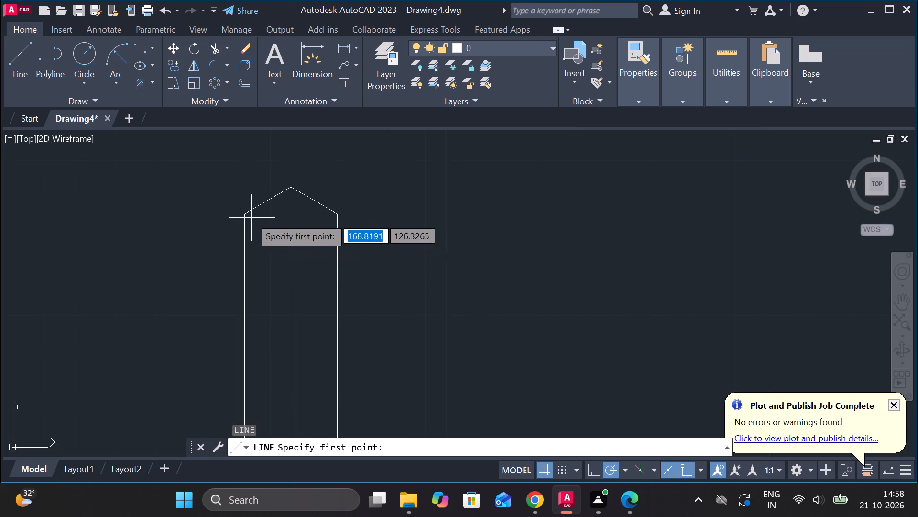
{"action": "left_click", "coordinate": [247, 214]}
{"action": "left_click", "coordinate": [337, 217]}
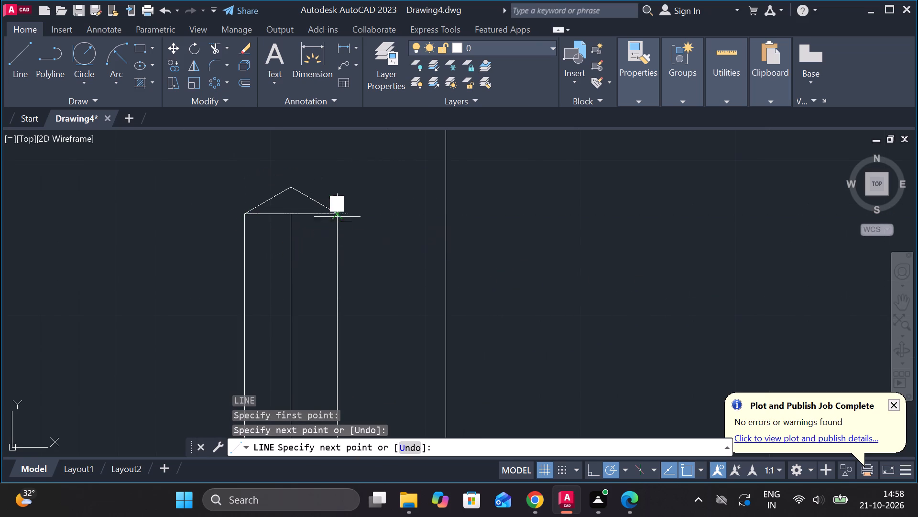
{"action": "scroll", "coordinate": [359, 220], "scroll_direction": "down", "scroll_amount": 4}
{"action": "key", "text": "Escape"}
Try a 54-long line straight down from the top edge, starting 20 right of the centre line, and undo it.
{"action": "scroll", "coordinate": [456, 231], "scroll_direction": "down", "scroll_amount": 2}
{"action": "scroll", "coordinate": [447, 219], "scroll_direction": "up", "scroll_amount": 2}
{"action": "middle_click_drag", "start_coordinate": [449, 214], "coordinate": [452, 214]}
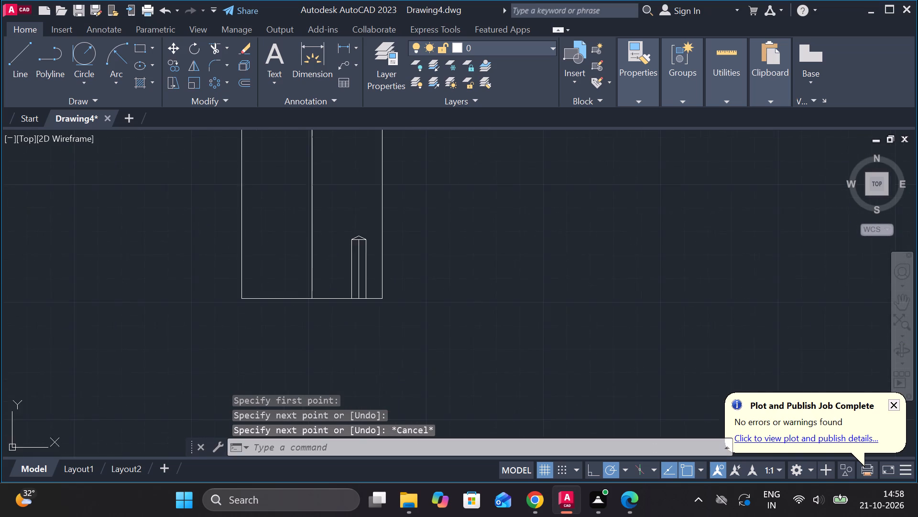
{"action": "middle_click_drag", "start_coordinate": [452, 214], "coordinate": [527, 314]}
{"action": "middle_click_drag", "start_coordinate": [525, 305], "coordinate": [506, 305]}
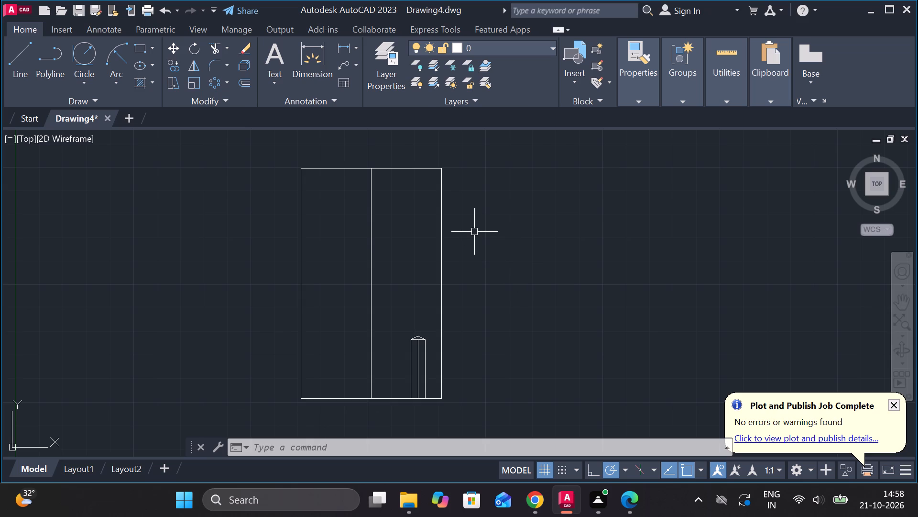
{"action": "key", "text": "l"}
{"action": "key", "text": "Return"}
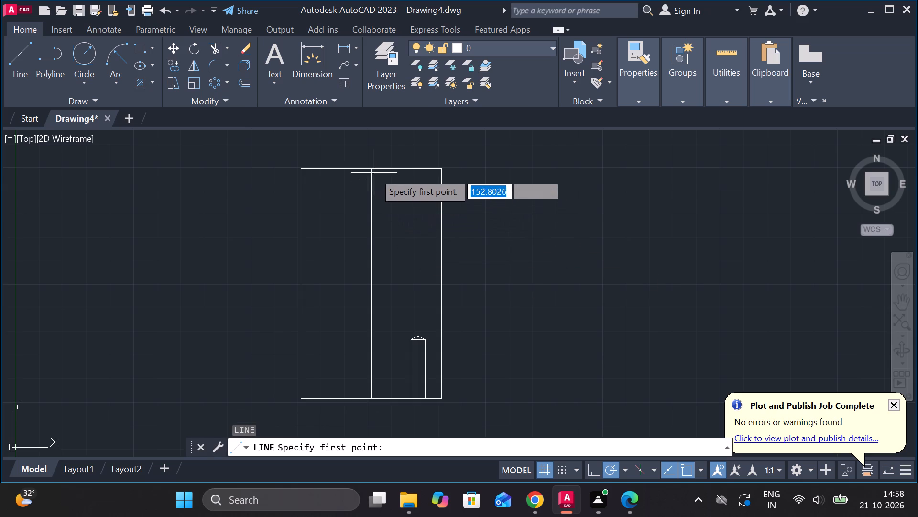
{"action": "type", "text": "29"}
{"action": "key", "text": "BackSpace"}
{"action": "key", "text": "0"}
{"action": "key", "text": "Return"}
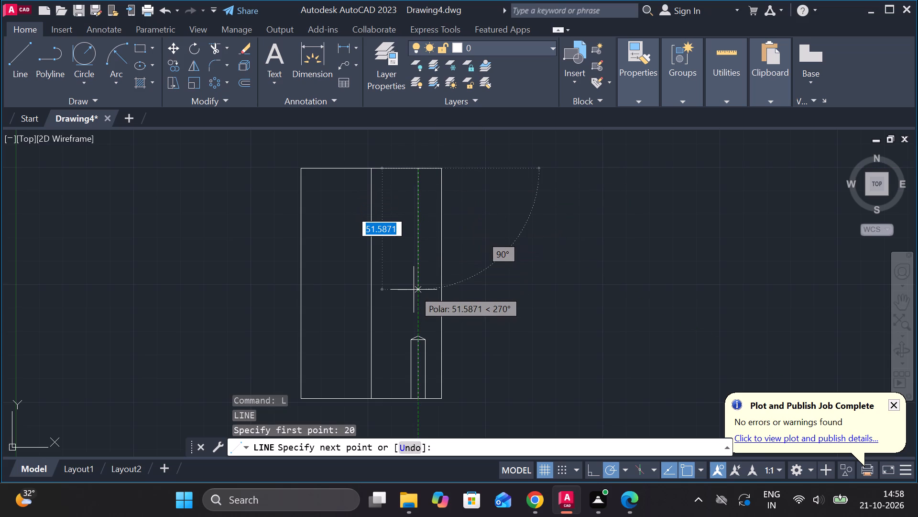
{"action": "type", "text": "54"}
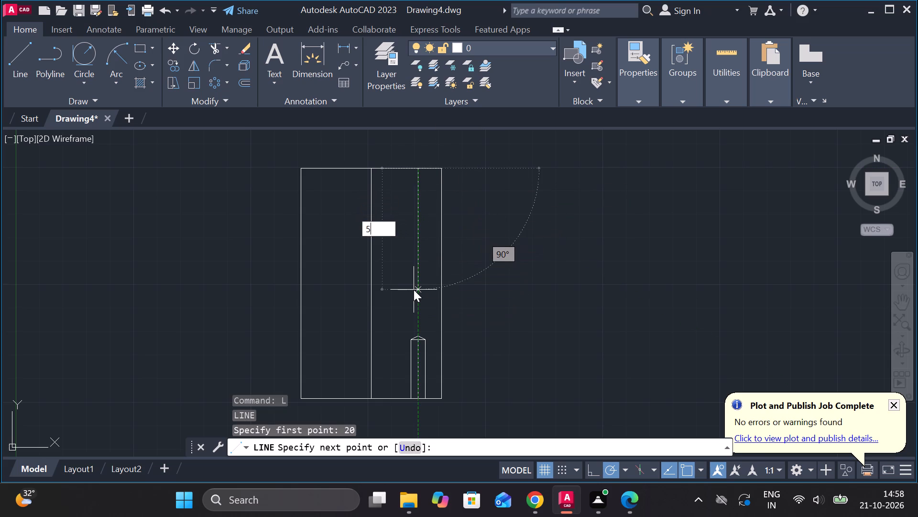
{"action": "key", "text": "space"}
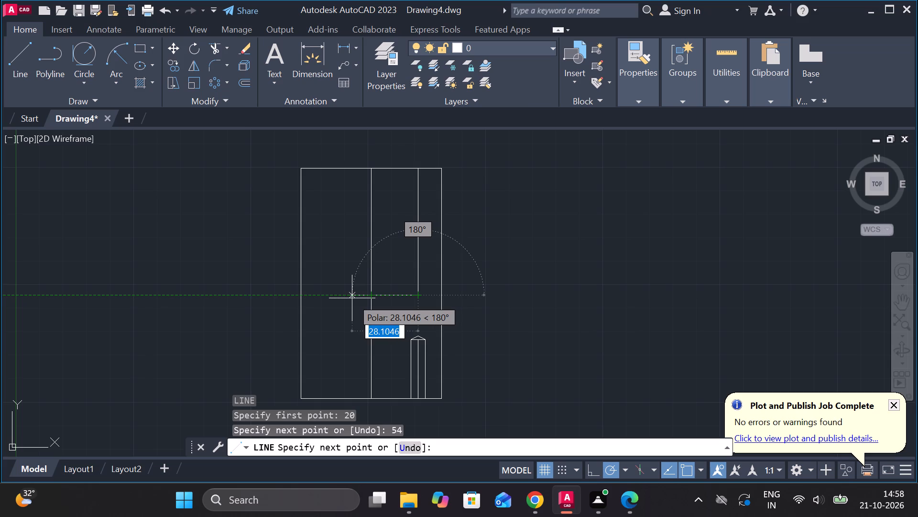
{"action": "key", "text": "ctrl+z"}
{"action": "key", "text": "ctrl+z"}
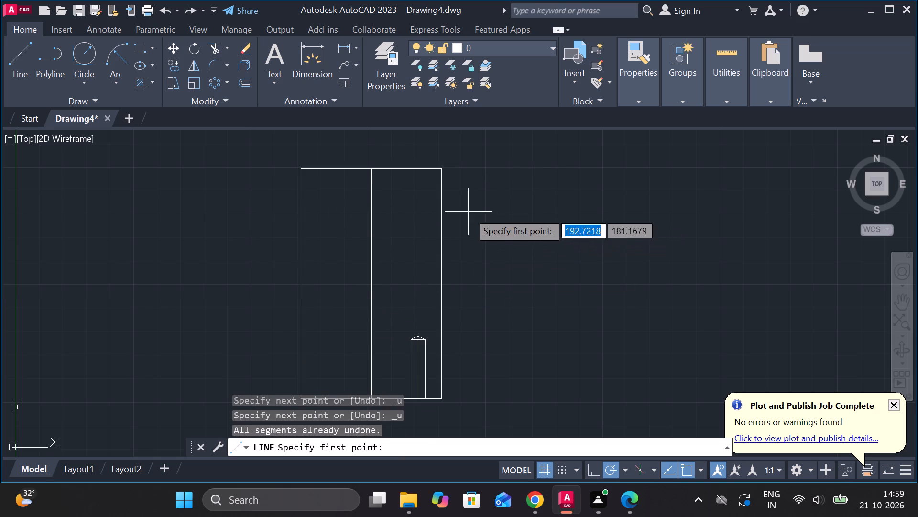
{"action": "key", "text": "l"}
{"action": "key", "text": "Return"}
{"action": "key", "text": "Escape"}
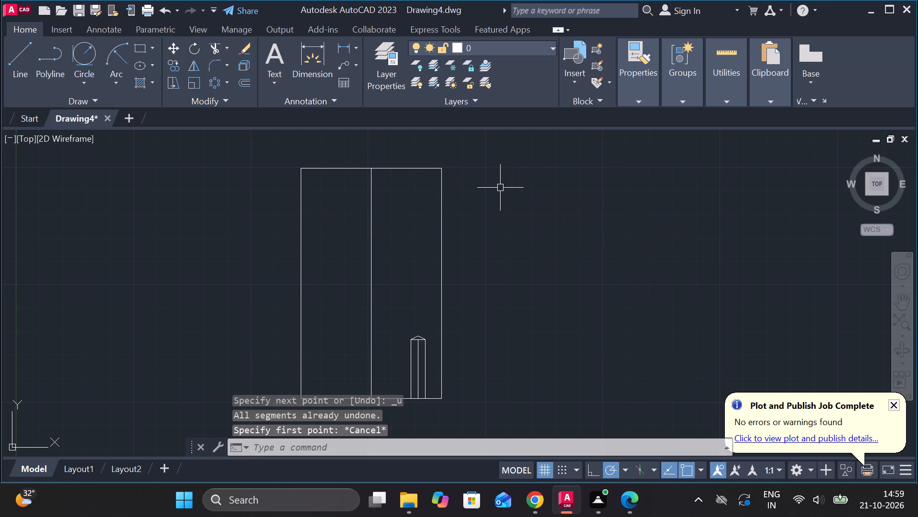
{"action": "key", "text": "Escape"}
Draw a 20-wide, 54-deep hole outline down from the top edge, starting 10 right of the centre line and ending back on that edge.
{"action": "key", "text": "l"}
{"action": "key", "text": "Return"}
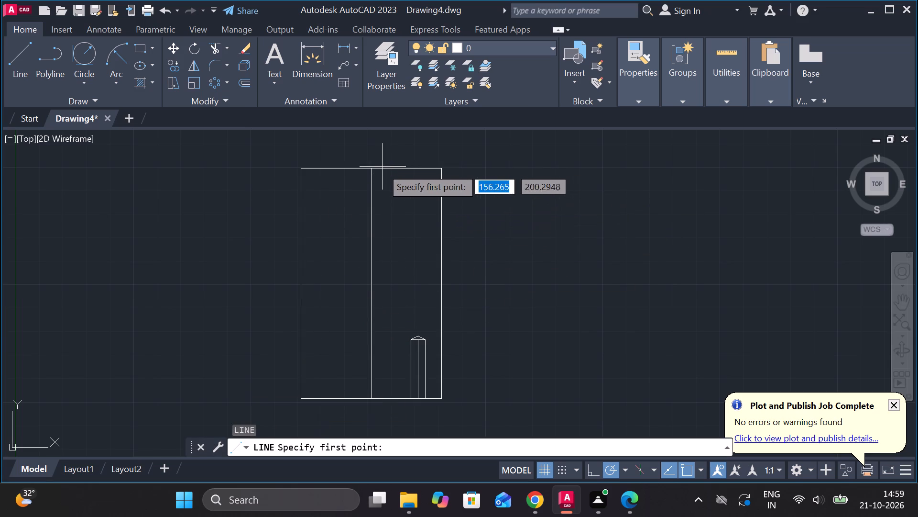
{"action": "type", "text": "10"}
{"action": "key", "text": "Return"}
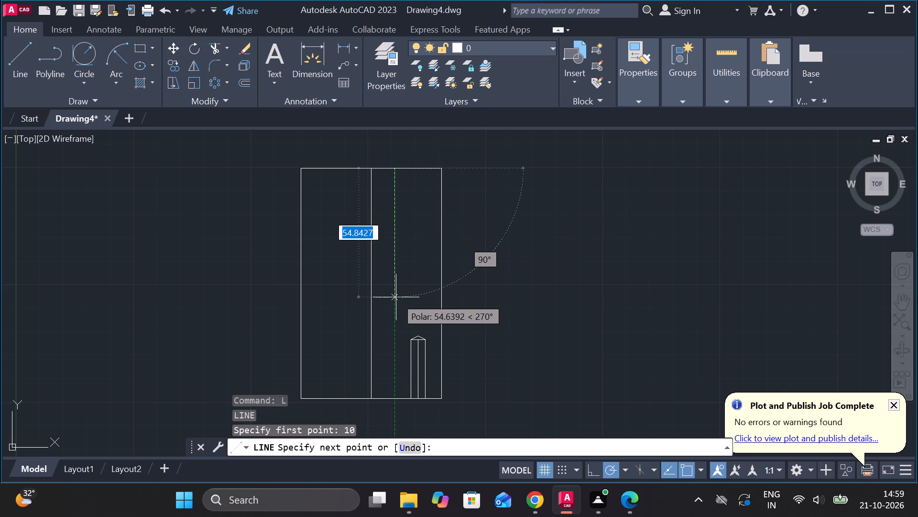
{"action": "type", "text": "54"}
{"action": "key", "text": "space"}
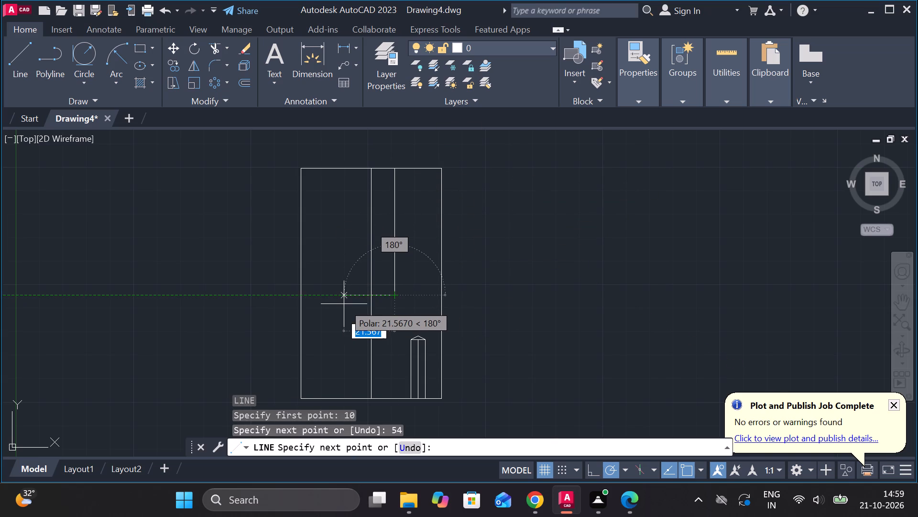
{"action": "type", "text": "20"}
{"action": "key", "text": "Return"}
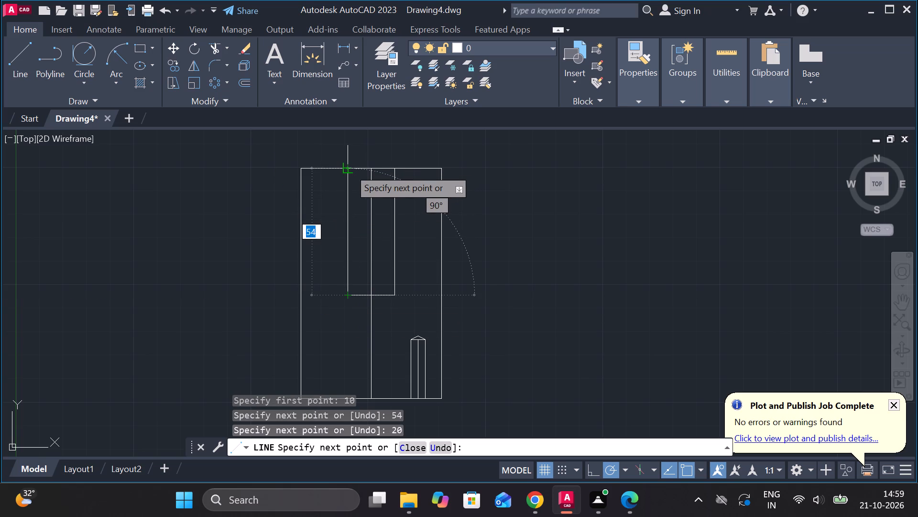
{"action": "left_click", "coordinate": [349, 169]}
{"action": "key", "text": "Escape"}
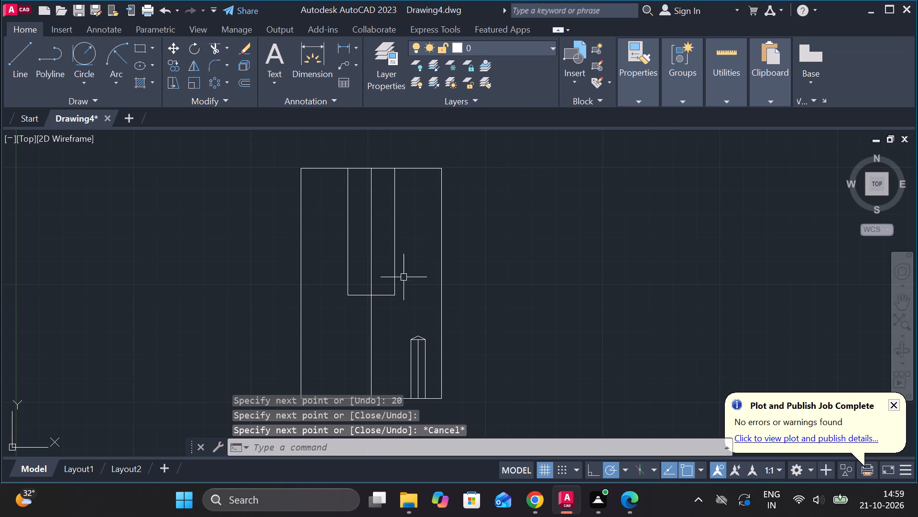
Draw two crossing 45° lines down and inward from the bottom corners of the 20-wide hole, with polar tracking set to allow that angle.
{"action": "middle_click_drag", "start_coordinate": [406, 282], "coordinate": [418, 260]}
{"action": "scroll", "coordinate": [370, 315], "scroll_direction": "up", "scroll_amount": 1}
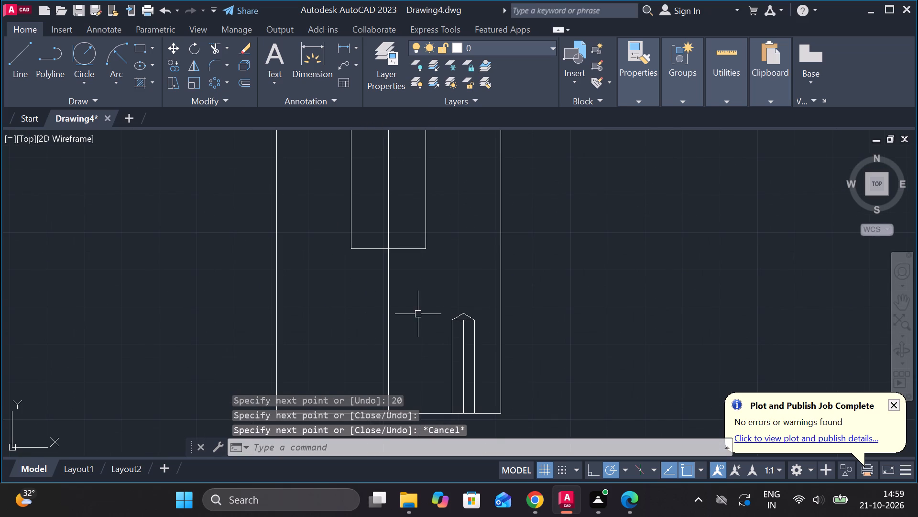
{"action": "key", "text": "l"}
{"action": "key", "text": "Return"}
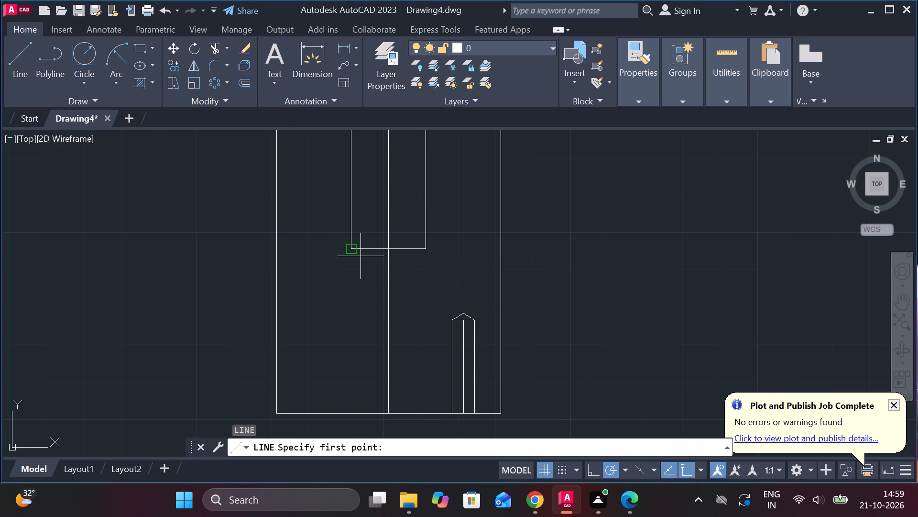
{"action": "left_click", "coordinate": [361, 256]}
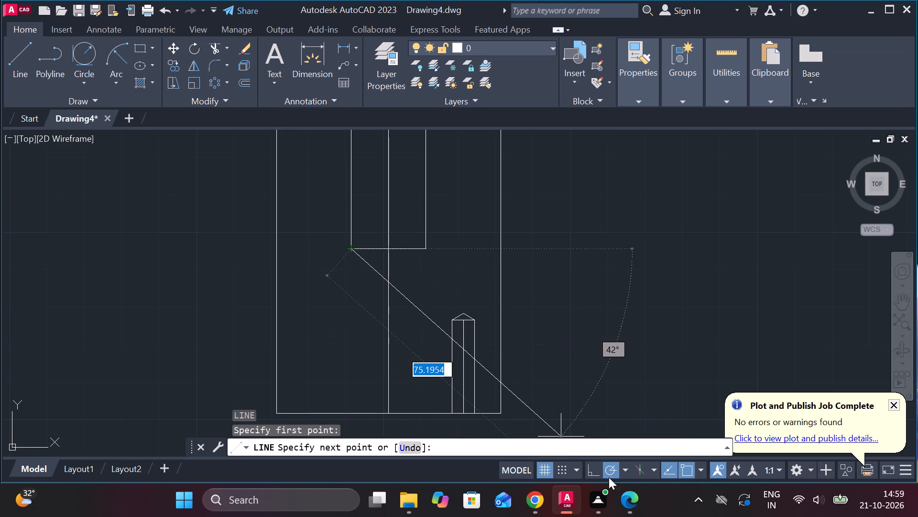
{"action": "left_click", "coordinate": [620, 472]}
{"action": "left_click", "coordinate": [641, 301]}
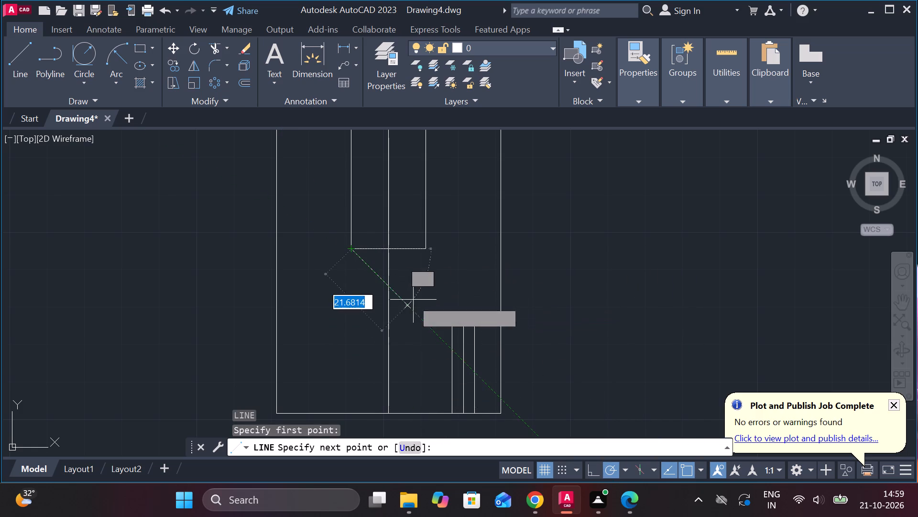
{"action": "left_click", "coordinate": [399, 294]}
{"action": "key", "text": "Escape"}
{"action": "key", "text": "space"}
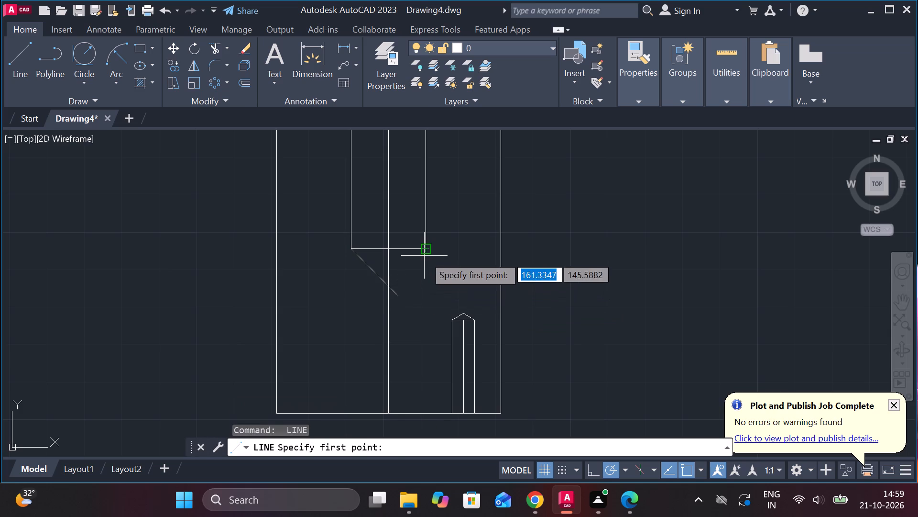
{"action": "left_click", "coordinate": [424, 256]}
{"action": "left_click", "coordinate": [367, 309]}
{"action": "key", "text": "Escape"}
Trim both diagonal lines beyond their crossing on the centre line to form a pointed hole bottom.
{"action": "type", "text": "tr"}
{"action": "key", "text": "space"}
{"action": "scroll", "coordinate": [408, 279], "scroll_direction": "up", "scroll_amount": 2}
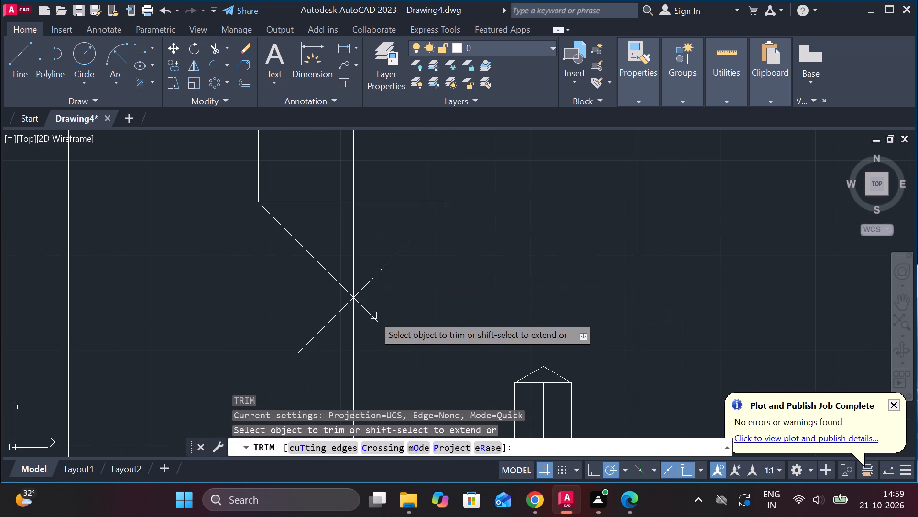
{"action": "left_click", "coordinate": [376, 315]}
{"action": "left_click", "coordinate": [328, 315]}
{"action": "scroll", "coordinate": [328, 315], "scroll_direction": "down", "scroll_amount": 3}
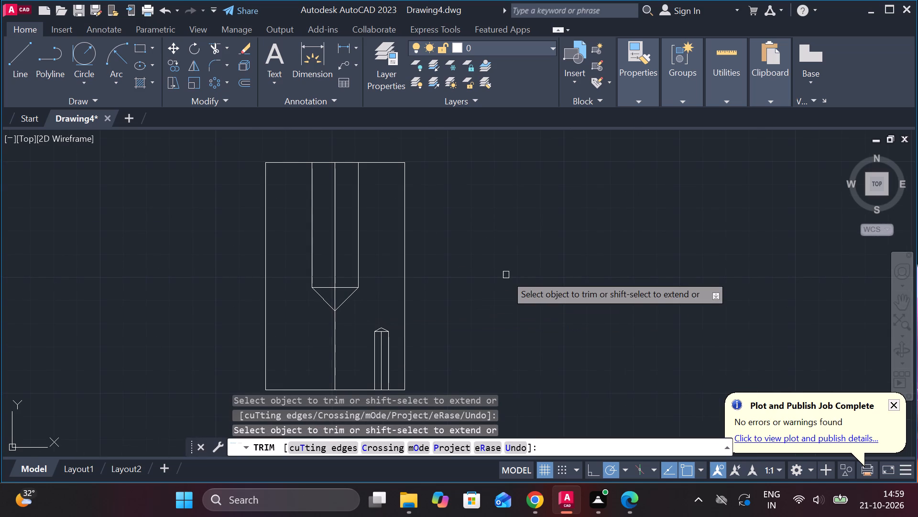
{"action": "middle_click_drag", "start_coordinate": [471, 227], "coordinate": [523, 285]}
{"action": "key", "text": "Escape"}
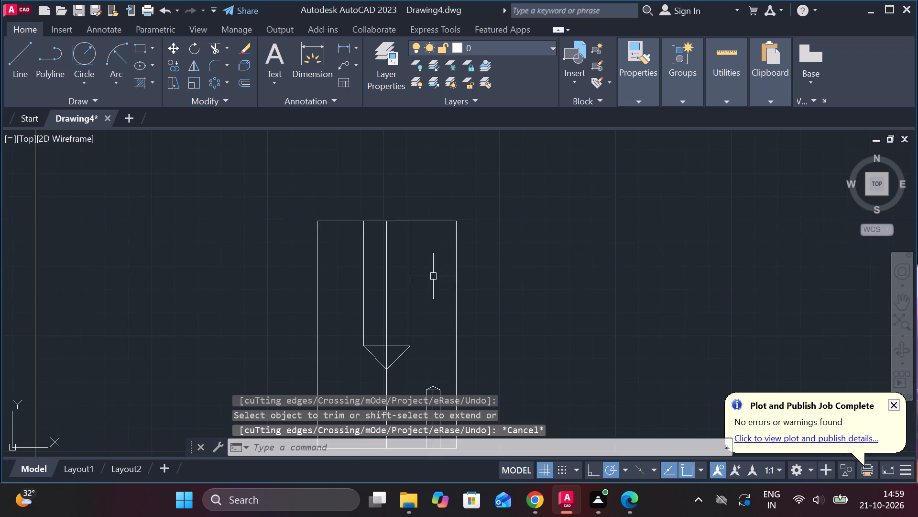
Offset both vertical side lines of the central hole inward by 1.
{"action": "scroll", "coordinate": [429, 277], "scroll_direction": "up", "scroll_amount": 2}
{"action": "left_click", "coordinate": [373, 217]}
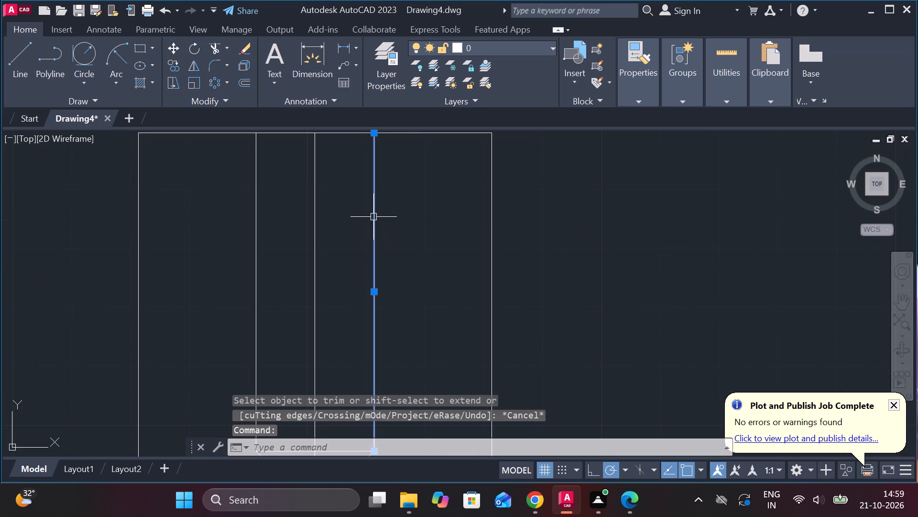
{"action": "key", "text": "o"}
{"action": "key", "text": "Return"}
{"action": "key", "text": "Return"}
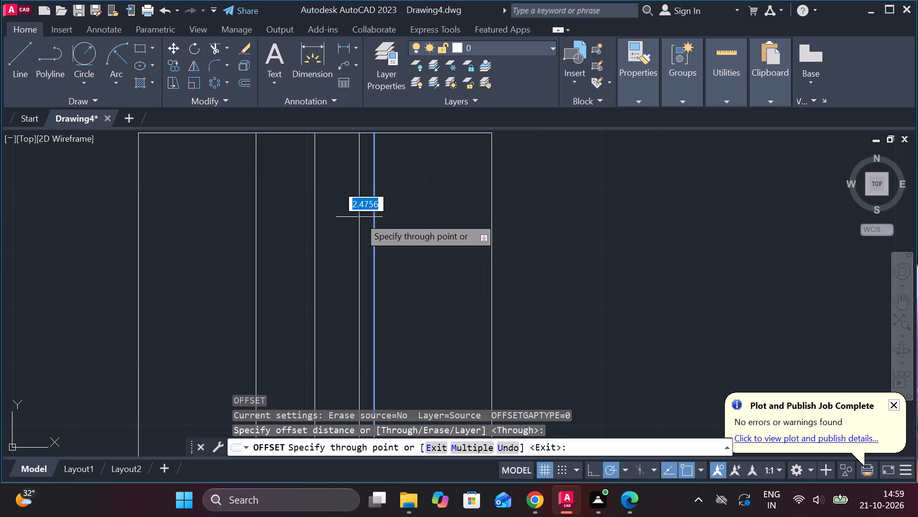
{"action": "key", "text": "1"}
{"action": "key", "text": "Return"}
{"action": "scroll", "coordinate": [310, 239], "scroll_direction": "down", "scroll_amount": 1}
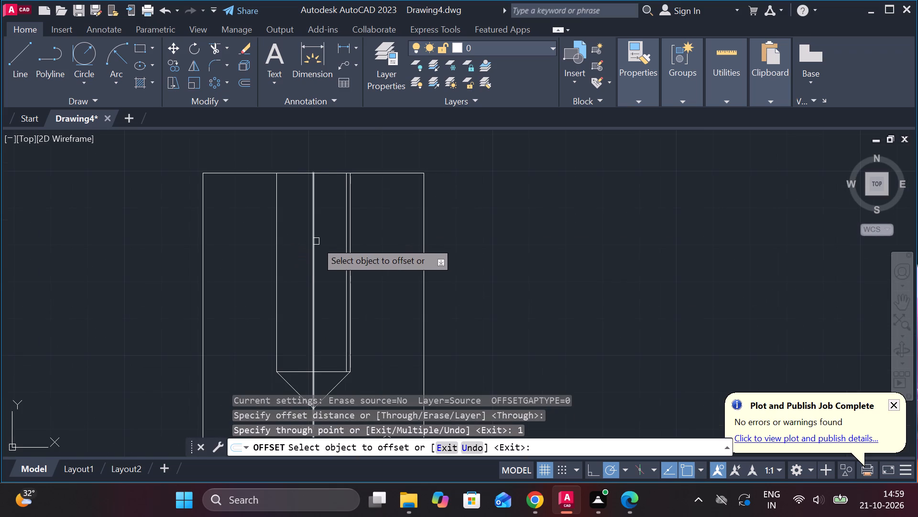
{"action": "left_click", "coordinate": [278, 228]}
{"action": "key", "text": "1"}
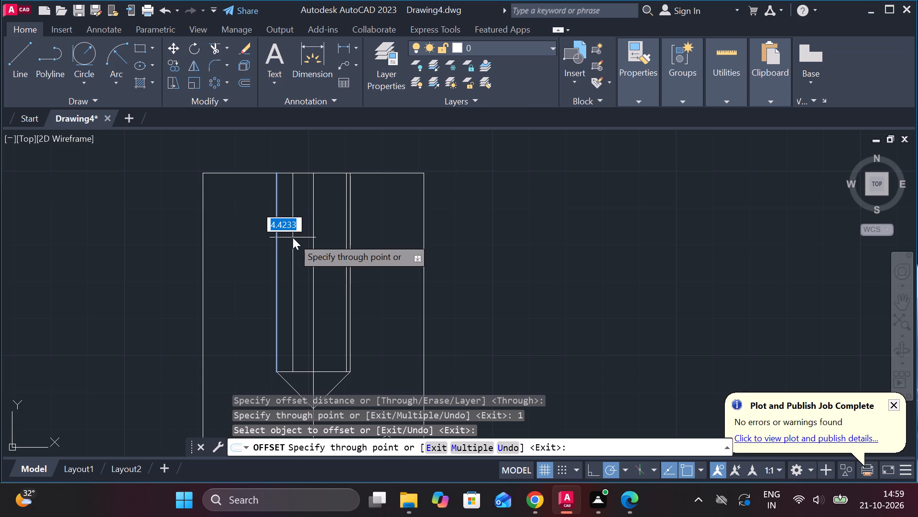
{"action": "key", "text": "Return"}
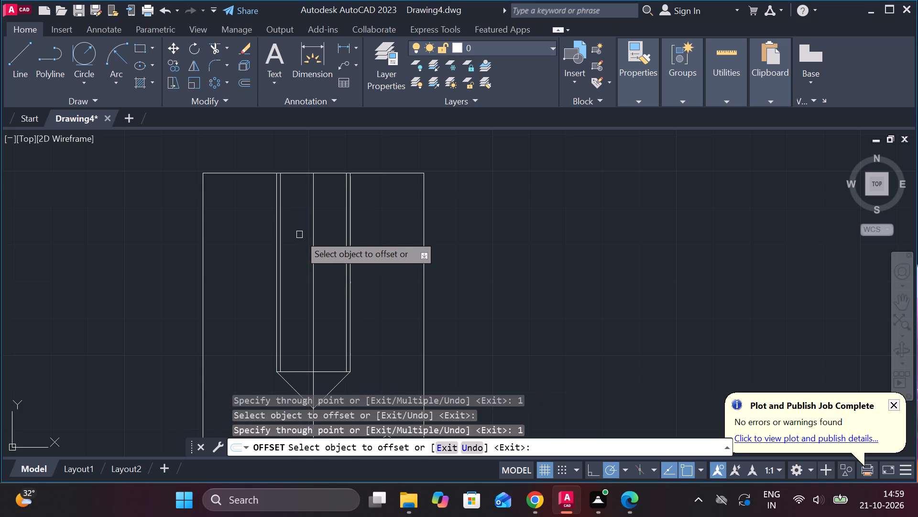
Offset the central hole's horizontal bottom line upward by 5.
{"action": "scroll", "coordinate": [430, 236], "scroll_direction": "down", "scroll_amount": 2}
{"action": "scroll", "coordinate": [407, 288], "scroll_direction": "up", "scroll_amount": 2}
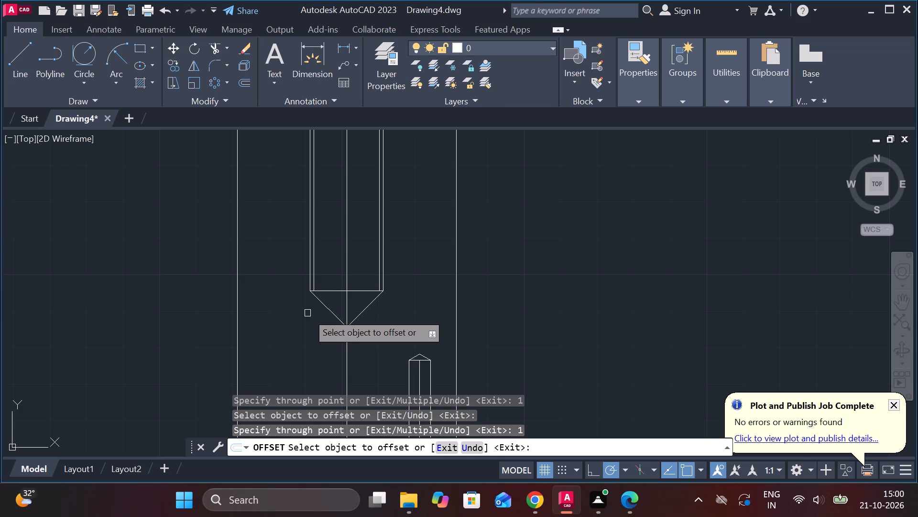
{"action": "left_click", "coordinate": [333, 293]}
{"action": "scroll", "coordinate": [340, 278], "scroll_direction": "up", "scroll_amount": 1}
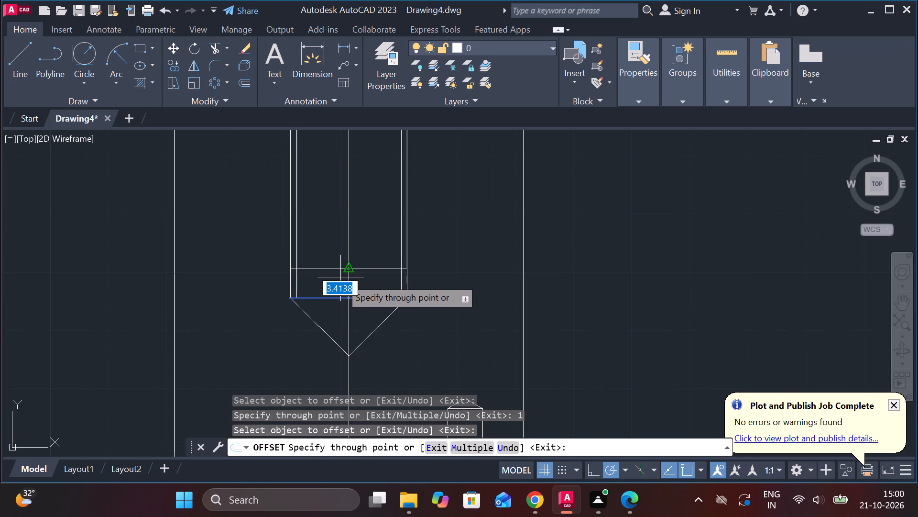
{"action": "key", "text": "5"}
{"action": "key", "text": "Return"}
{"action": "scroll", "coordinate": [340, 278], "scroll_direction": "down", "scroll_amount": 3}
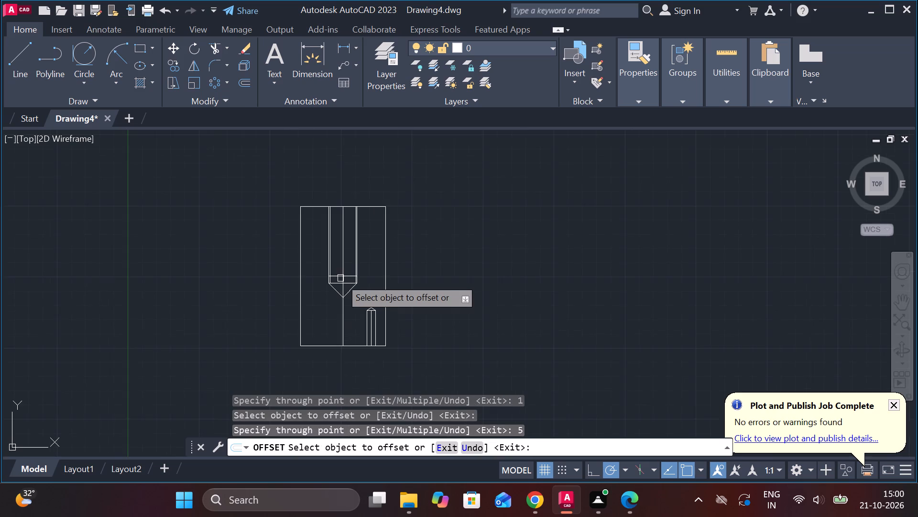
Trim away the outer wall segments below the upper horizontal line, the bottom line's overhanging ends, and both diagonals of the central hole.
{"action": "scroll", "coordinate": [363, 287], "scroll_direction": "up", "scroll_amount": 2}
{"action": "middle_click_drag", "start_coordinate": [360, 302], "coordinate": [398, 349]}
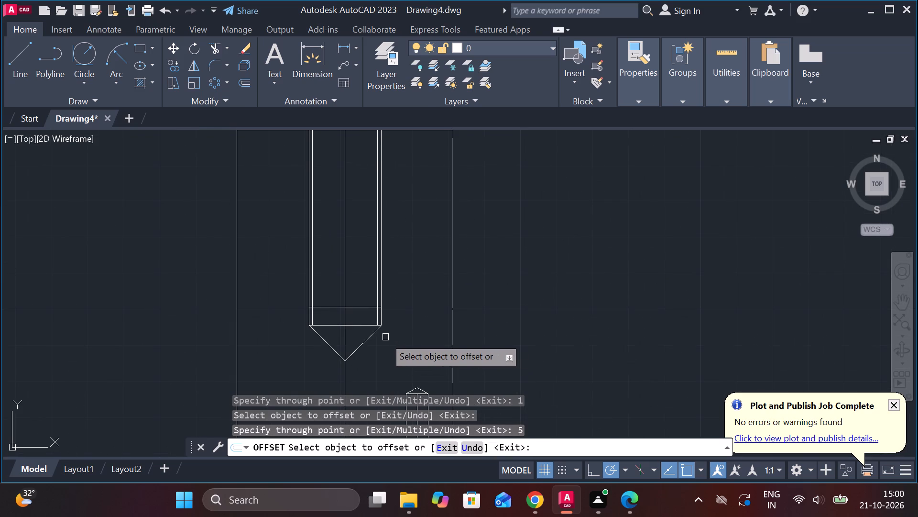
{"action": "scroll", "coordinate": [337, 340], "scroll_direction": "up", "scroll_amount": 2}
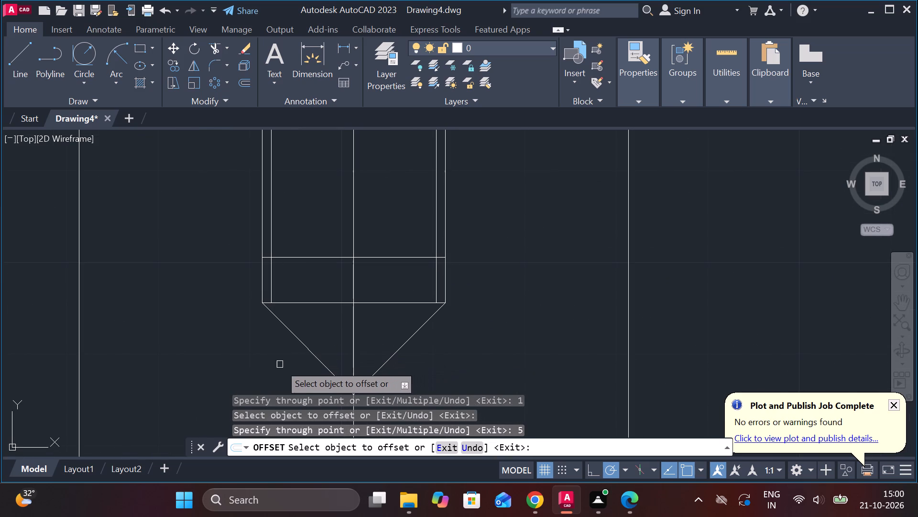
{"action": "key", "text": "Escape"}
{"action": "type", "text": "tr"}
{"action": "key", "text": "space"}
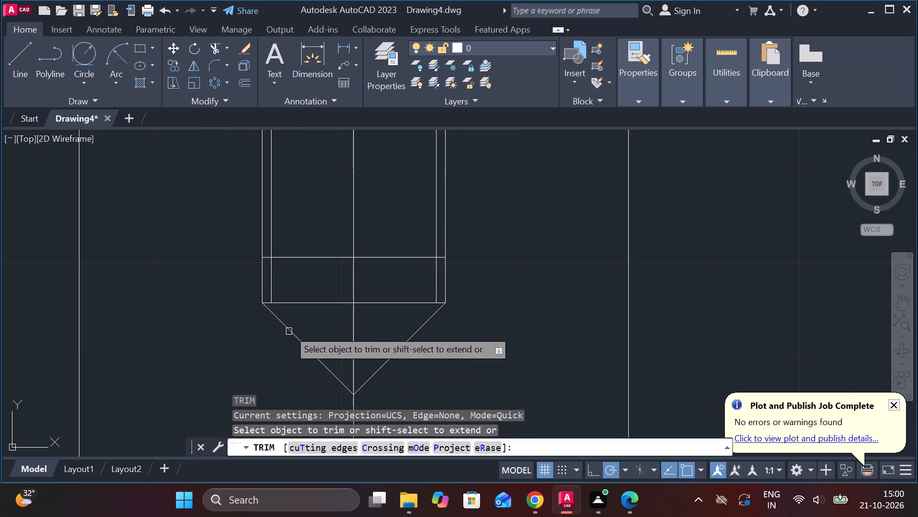
{"action": "left_click", "coordinate": [261, 267]}
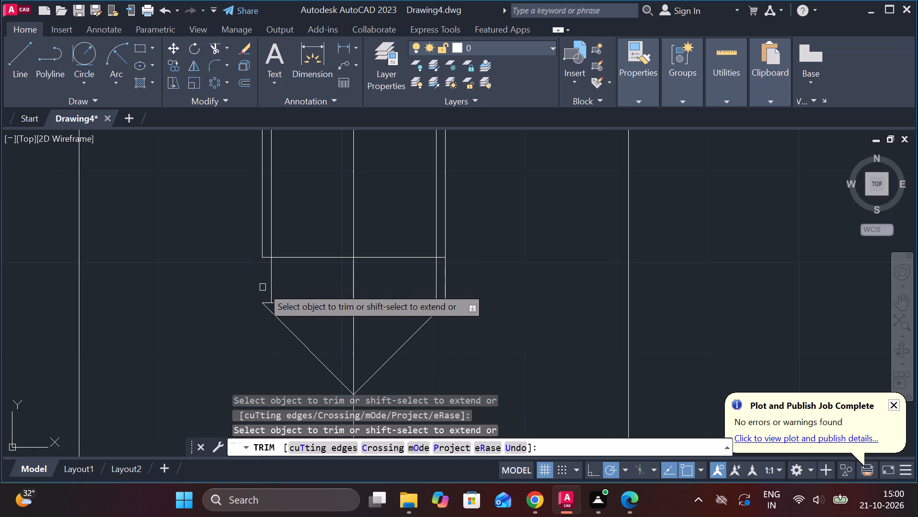
{"action": "left_click", "coordinate": [266, 304]}
{"action": "left_click", "coordinate": [265, 305]}
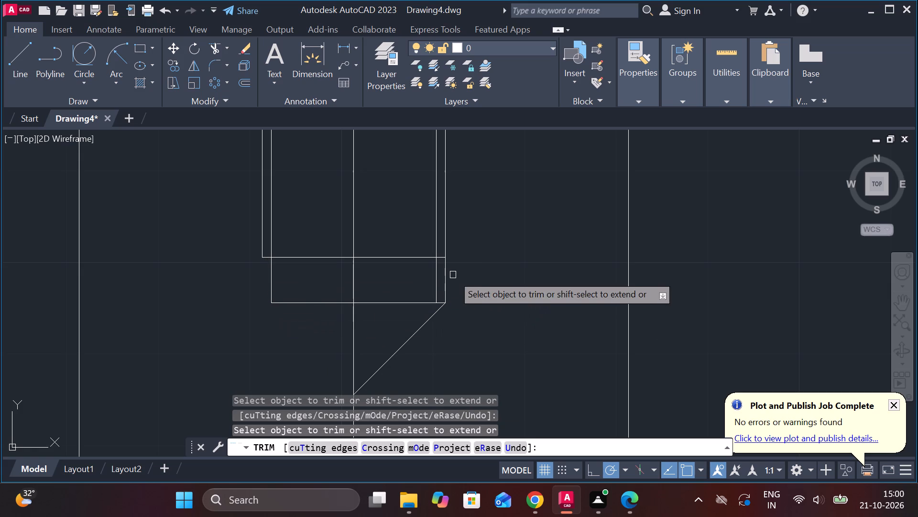
{"action": "left_click", "coordinate": [447, 264]}
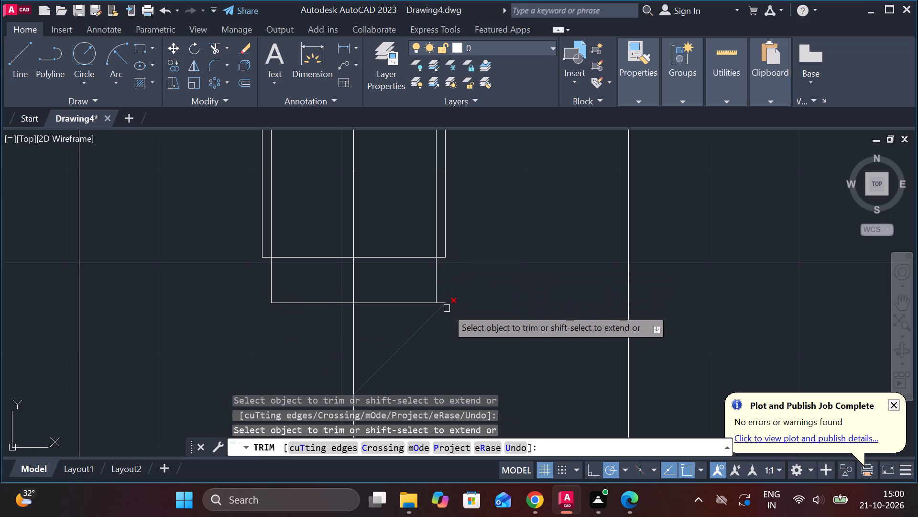
{"action": "left_click", "coordinate": [434, 308]}
{"action": "left_click", "coordinate": [437, 303]}
{"action": "key", "text": "Escape"}
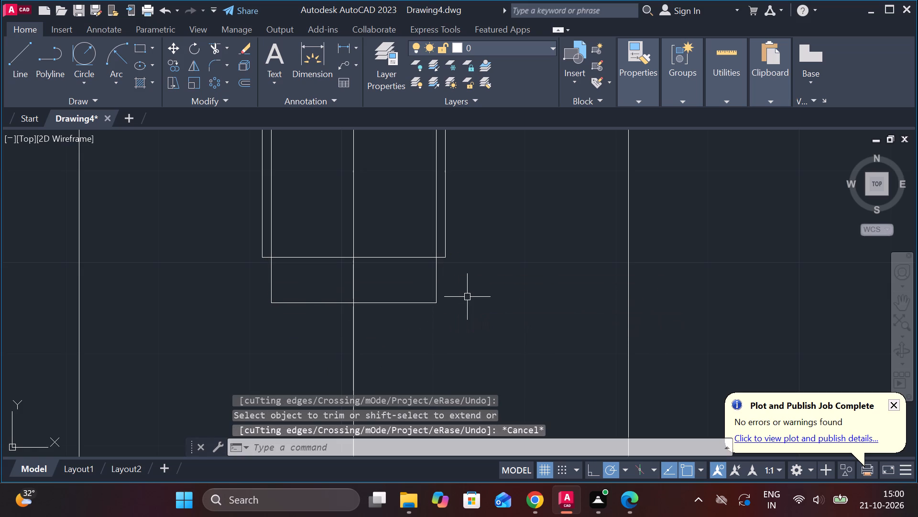
Draw two 45° lines from the bottom corners of the narrower inner hole down past their crossing on the centre line.
{"action": "key", "text": "l"}
{"action": "key", "text": "Return"}
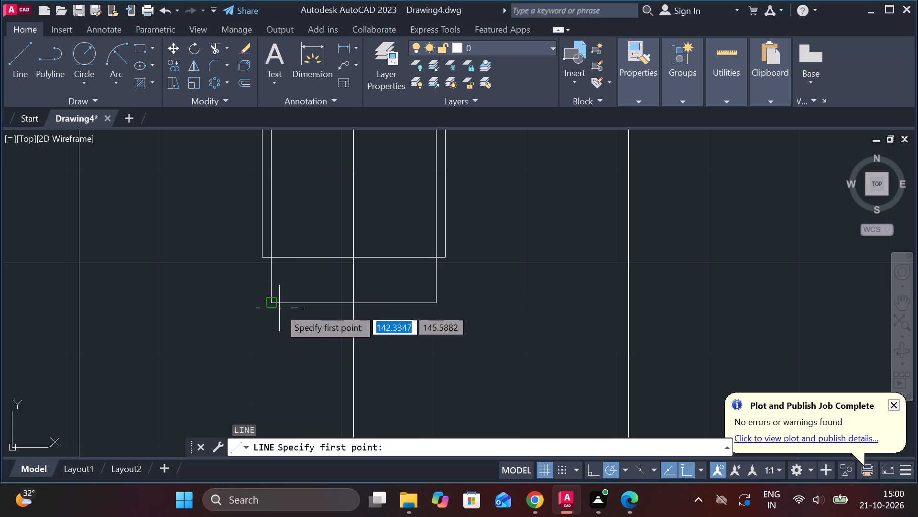
{"action": "left_click", "coordinate": [277, 306]}
{"action": "left_click", "coordinate": [370, 393]}
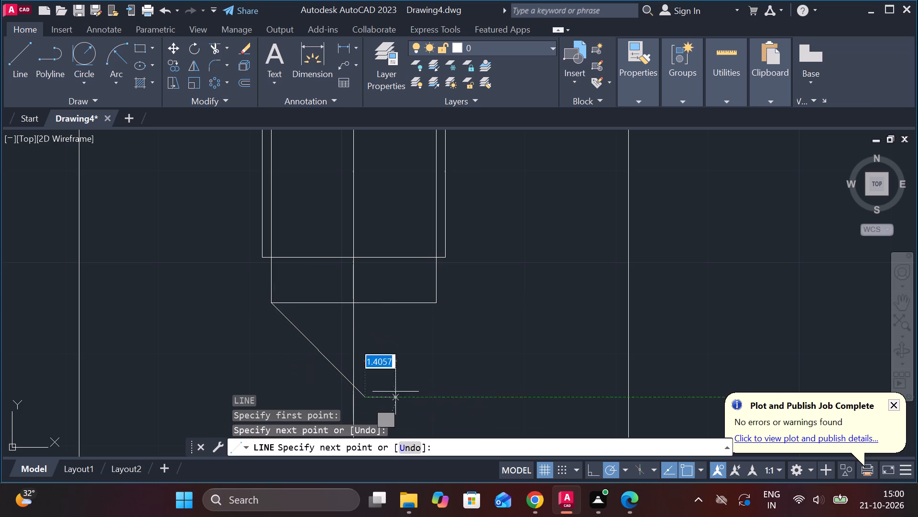
{"action": "key", "text": "Escape"}
{"action": "key", "text": "space"}
{"action": "left_click", "coordinate": [435, 304]}
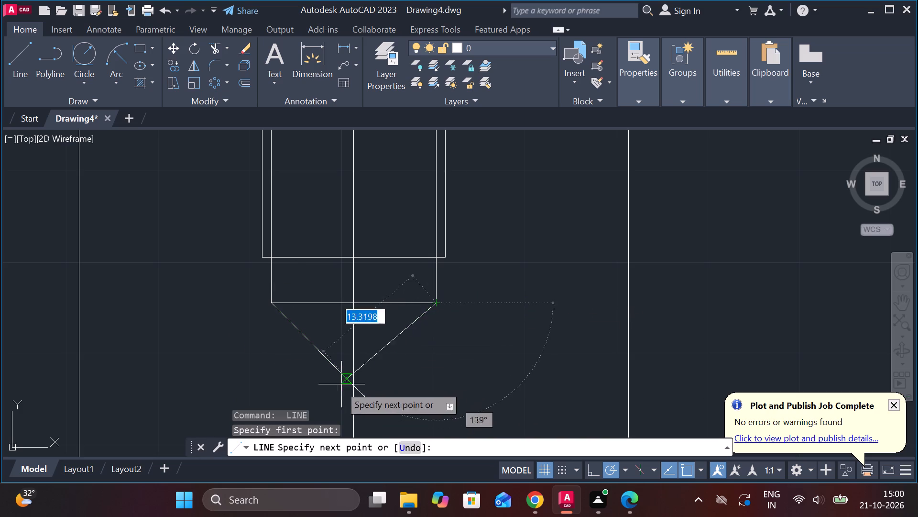
{"action": "left_click", "coordinate": [328, 406]}
{"action": "key", "text": "Escape"}
Trim both new diagonals beyond their crossing on the centre line to finish the inner hole's point.
{"action": "type", "text": "tr"}
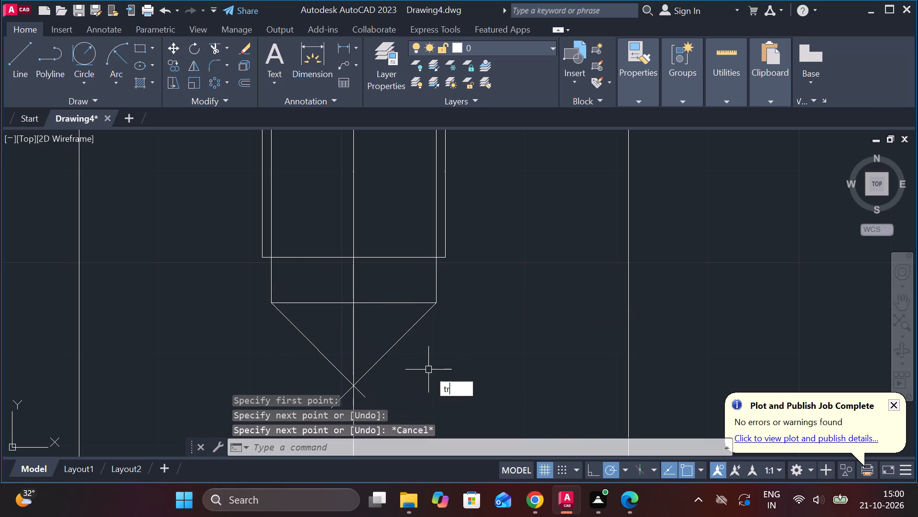
{"action": "key", "text": "space"}
{"action": "left_click", "coordinate": [363, 391]}
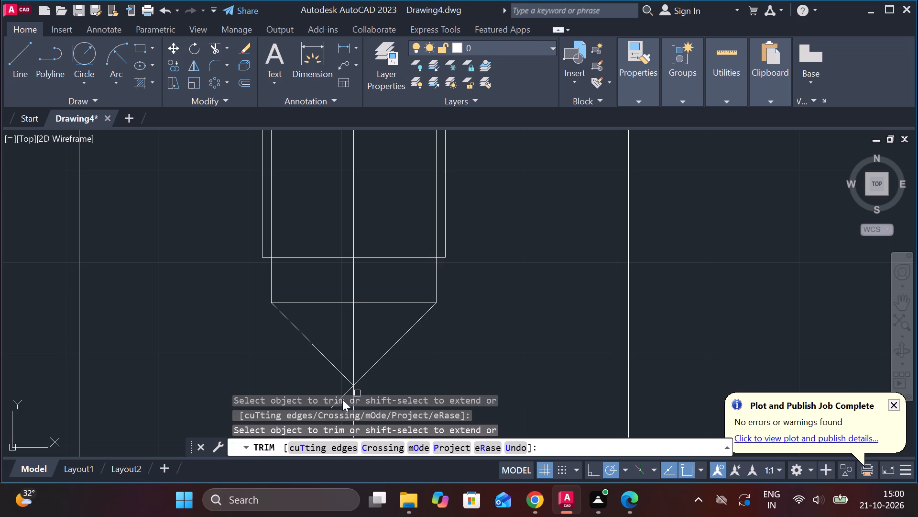
{"action": "middle_click_drag", "start_coordinate": [347, 376], "coordinate": [365, 325]}
{"action": "left_click", "coordinate": [364, 347]}
{"action": "scroll", "coordinate": [361, 347], "scroll_direction": "down", "scroll_amount": 3}
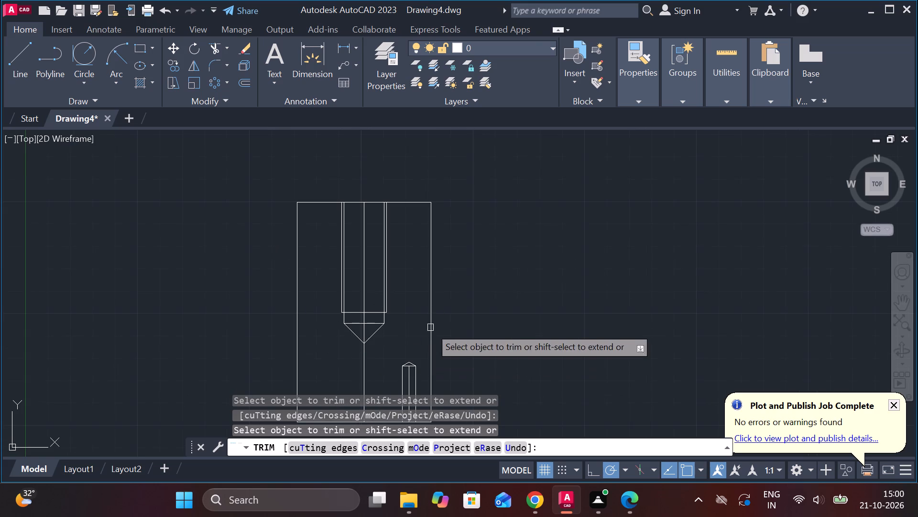
{"action": "scroll", "coordinate": [421, 261], "scroll_direction": "up", "scroll_amount": 2}
{"action": "key", "text": "Escape"}
Draw a vertical line 25 to the right of the centre line, from the block's top edge down to just above the small hole.
{"action": "scroll", "coordinate": [398, 267], "scroll_direction": "down", "scroll_amount": 2}
{"action": "middle_click_drag", "start_coordinate": [398, 264], "coordinate": [437, 301]}
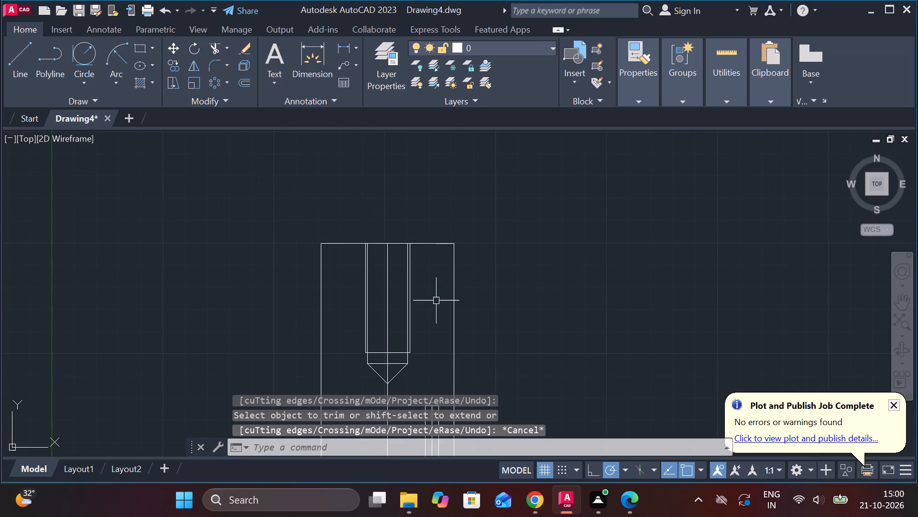
{"action": "scroll", "coordinate": [443, 306], "scroll_direction": "up", "scroll_amount": 1}
{"action": "middle_click_drag", "start_coordinate": [443, 306], "coordinate": [467, 235]}
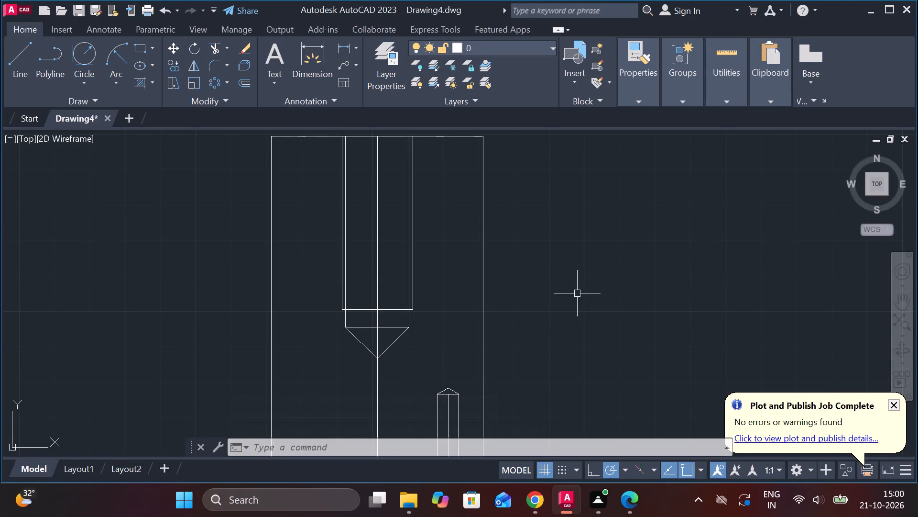
{"action": "middle_click_drag", "start_coordinate": [576, 294], "coordinate": [555, 287]}
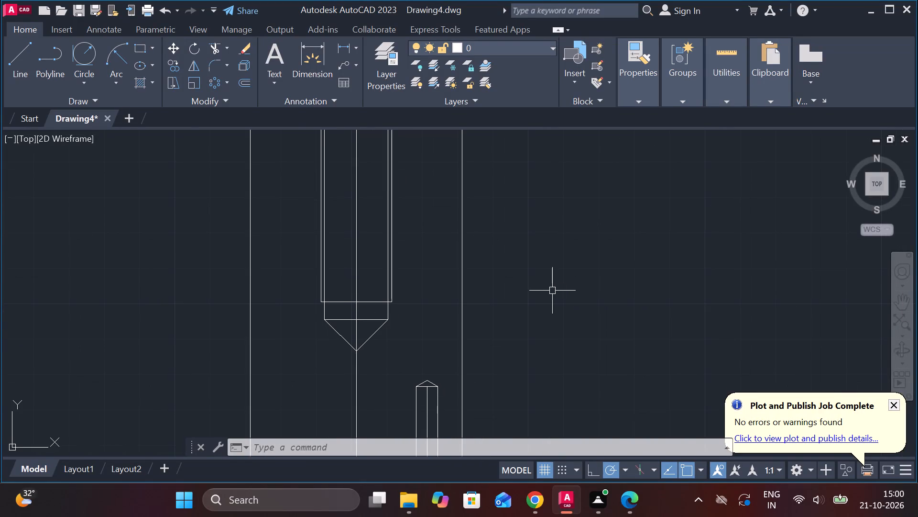
{"action": "scroll", "coordinate": [552, 291], "scroll_direction": "down", "scroll_amount": 1}
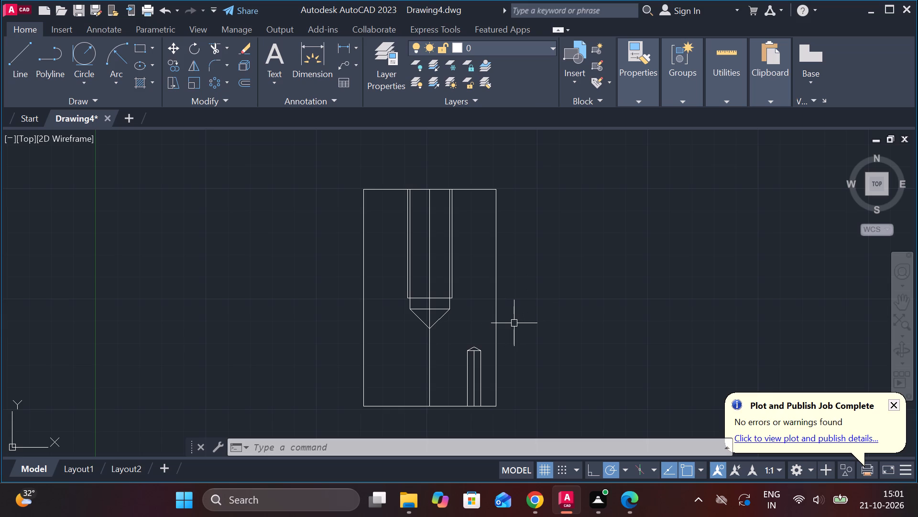
{"action": "key", "text": "l"}
{"action": "key", "text": "Return"}
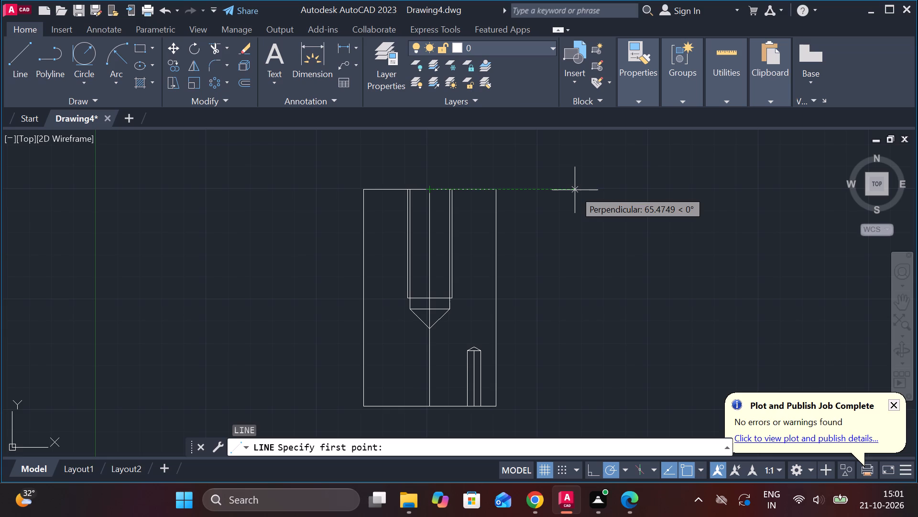
{"action": "type", "text": "25"}
{"action": "key", "text": "space"}
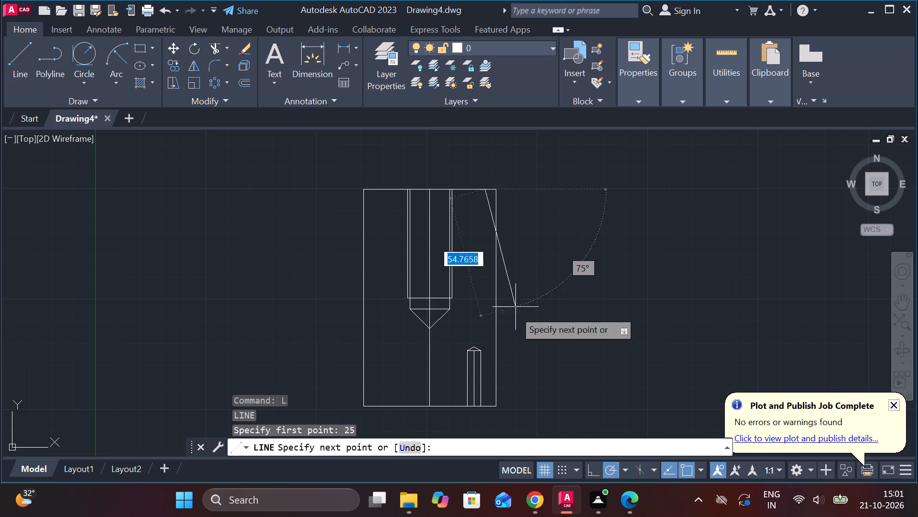
{"action": "scroll", "coordinate": [474, 340], "scroll_direction": "up", "scroll_amount": 2}
{"action": "left_click", "coordinate": [497, 328]}
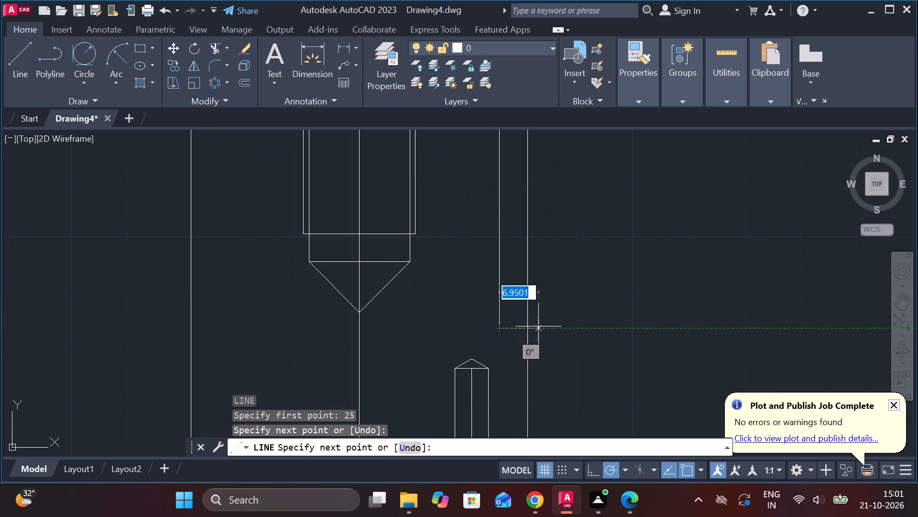
{"action": "key", "text": "Escape"}
{"action": "scroll", "coordinate": [549, 320], "scroll_direction": "down", "scroll_amount": 1}
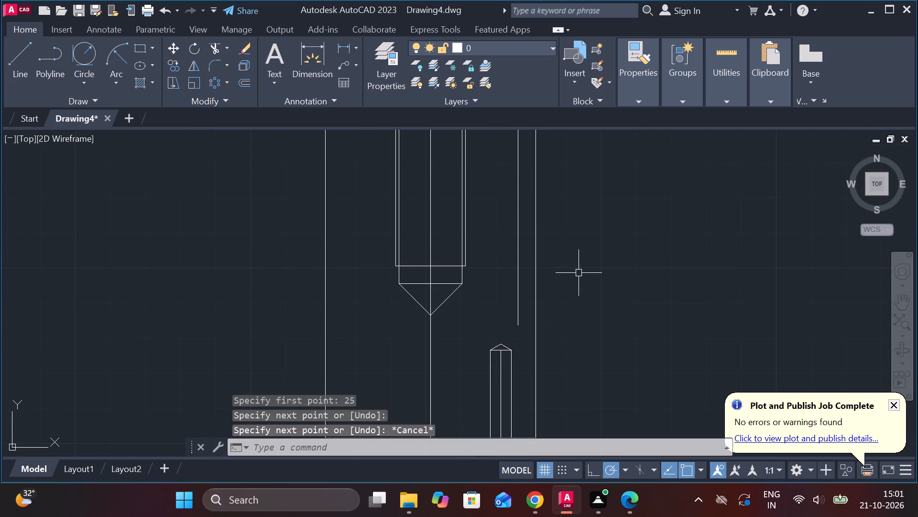
Draw a horizontal line about 68 long from the block's left wall past its right wall, level with the new vertical line's lower end.
{"action": "scroll", "coordinate": [580, 274], "scroll_direction": "down", "scroll_amount": 1}
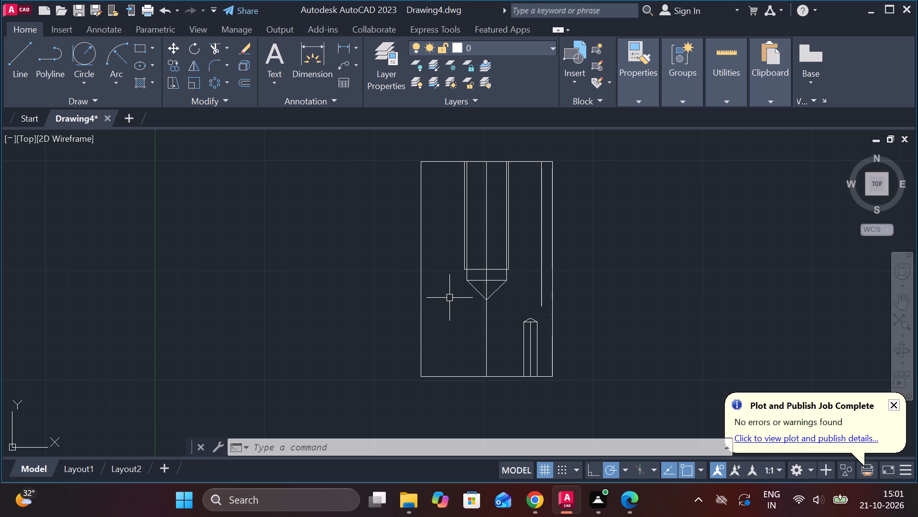
{"action": "key", "text": "l"}
{"action": "key", "text": "Return"}
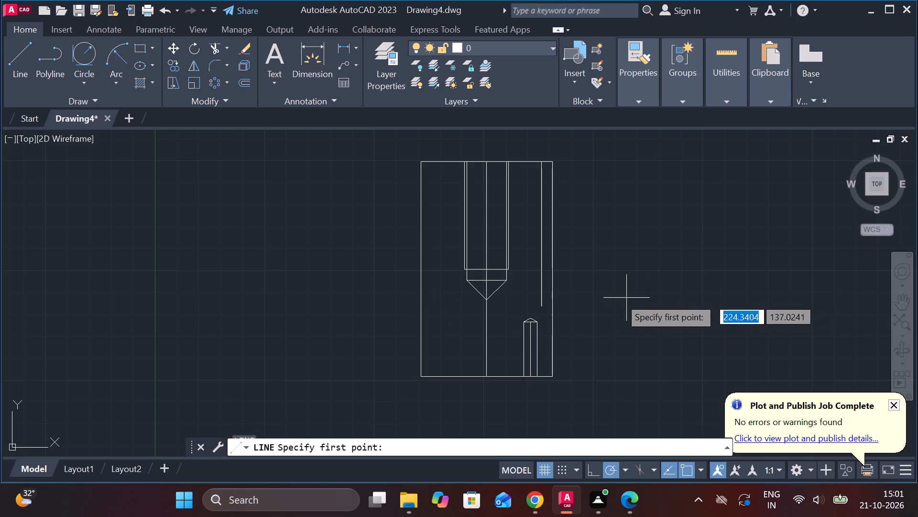
{"action": "scroll", "coordinate": [559, 296], "scroll_direction": "up", "scroll_amount": 2}
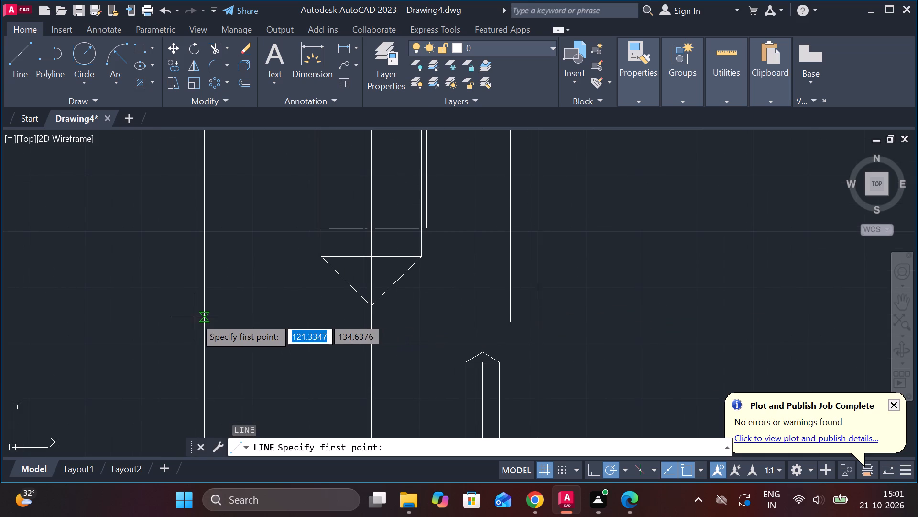
{"action": "left_click", "coordinate": [197, 326]}
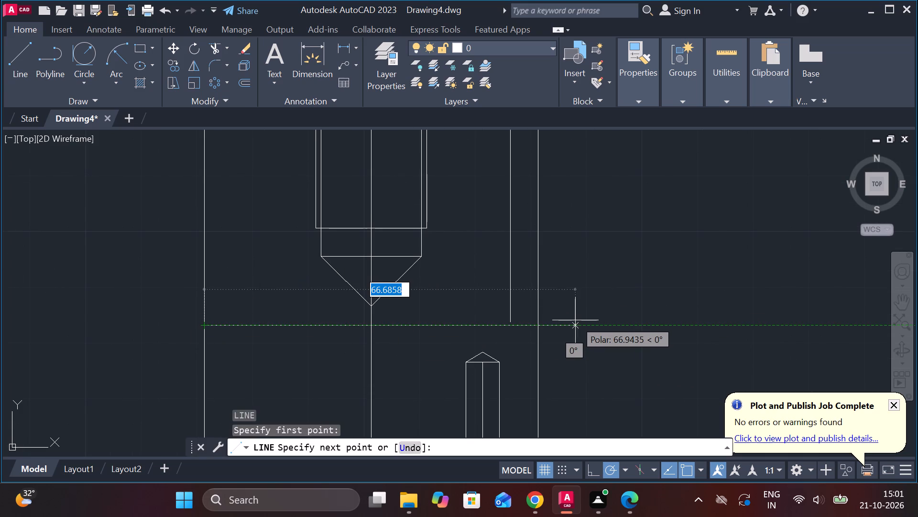
{"action": "scroll", "coordinate": [575, 320], "scroll_direction": "down", "scroll_amount": 1}
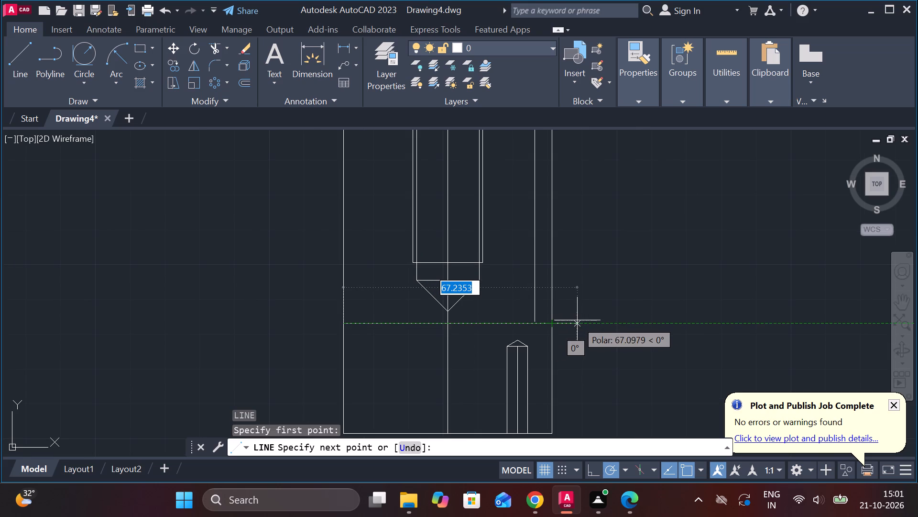
{"action": "scroll", "coordinate": [577, 320], "scroll_direction": "down", "scroll_amount": 2}
{"action": "scroll", "coordinate": [577, 320], "scroll_direction": "up", "scroll_amount": 2}
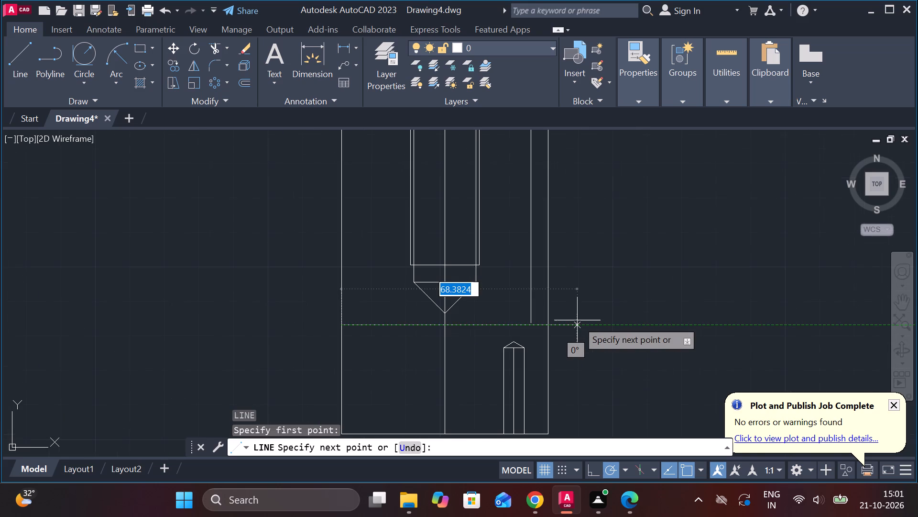
{"action": "left_click", "coordinate": [574, 320]}
{"action": "key", "text": "Escape"}
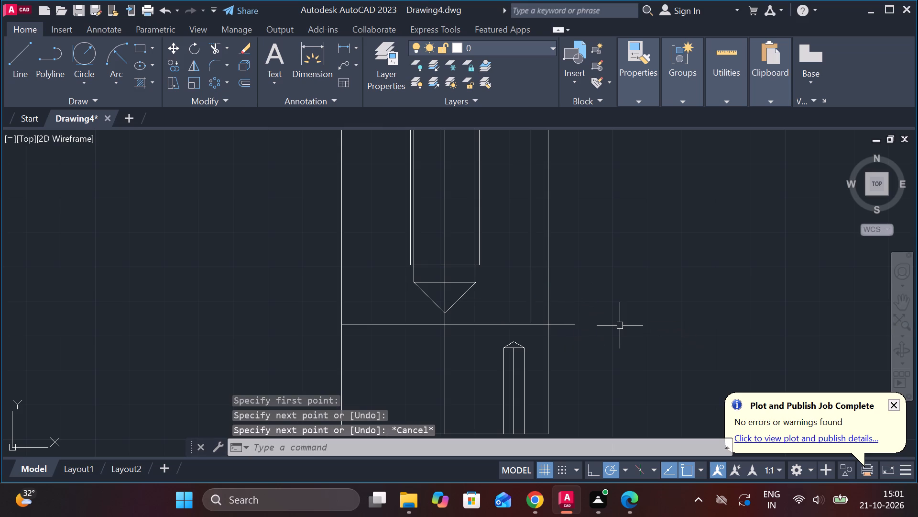
Chamfer both corners between the new horizontal line and the block's outer walls below it, with length 5 and angle 45°.
{"action": "type", "text": "ch"}
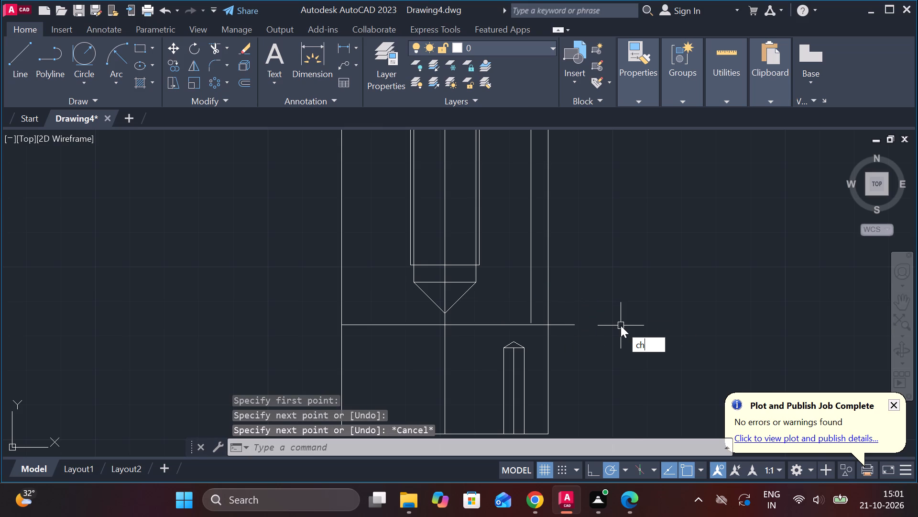
{"action": "left_click", "coordinate": [670, 370]}
{"action": "left_click", "coordinate": [539, 446]}
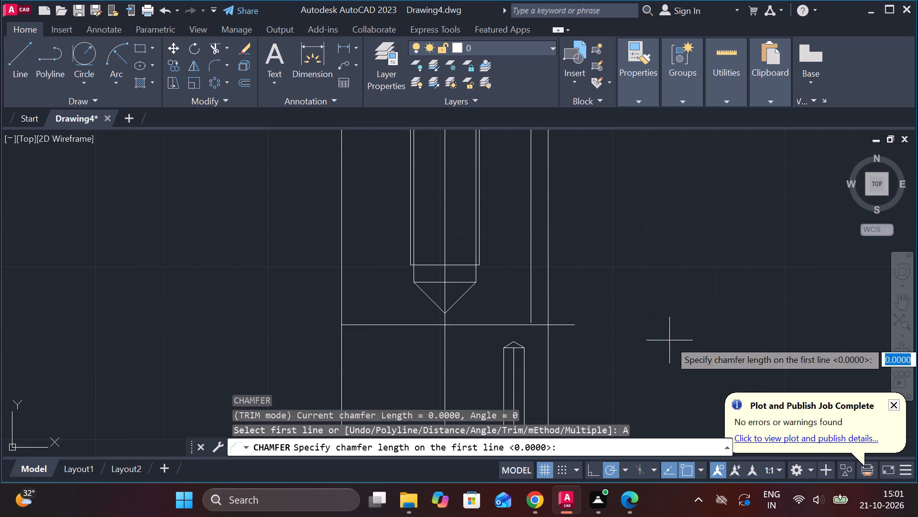
{"action": "type", "text": "5 45"}
{"action": "key", "text": "space"}
{"action": "left_click", "coordinate": [341, 337]}
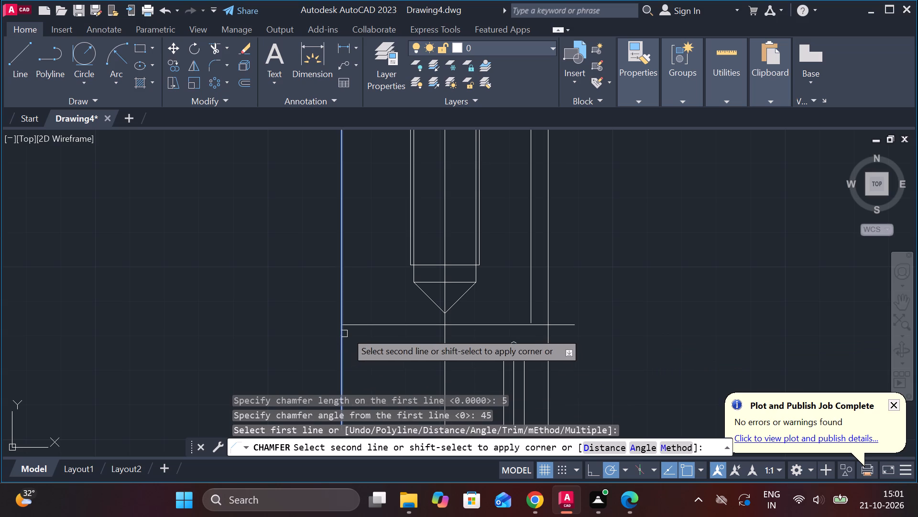
{"action": "left_click", "coordinate": [357, 327]}
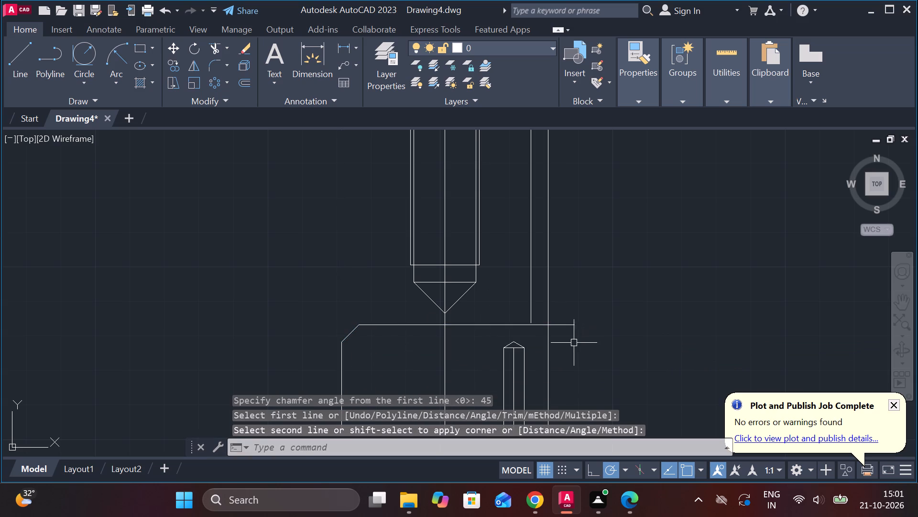
{"action": "key", "text": "space"}
{"action": "left_click", "coordinate": [550, 343]}
{"action": "left_click", "coordinate": [517, 327]}
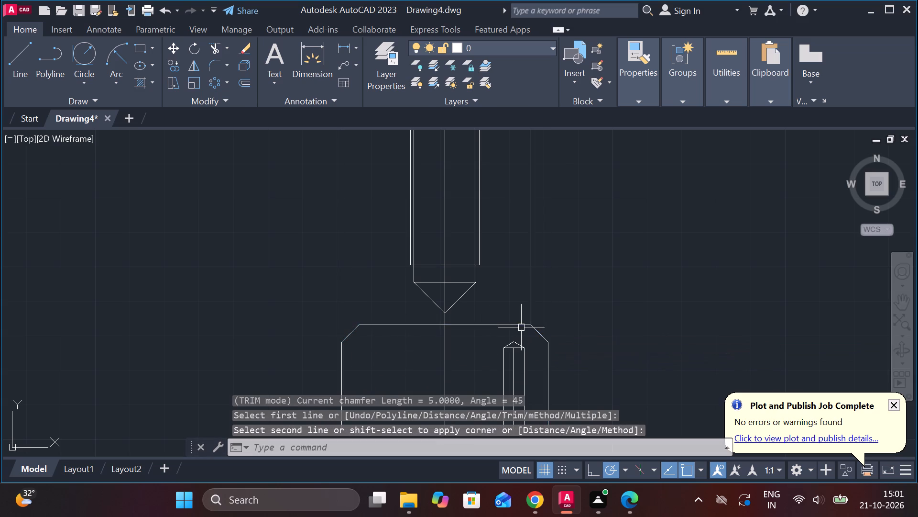
{"action": "scroll", "coordinate": [577, 330], "scroll_direction": "down", "scroll_amount": 1}
{"action": "key", "text": "Escape"}
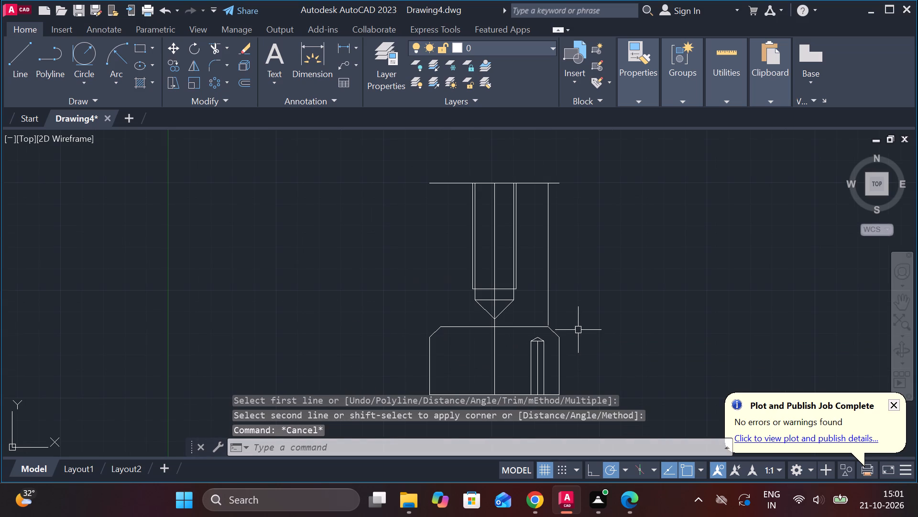
Extend the vertical line right of the central hole down to the horizontal shoulder line.
{"action": "type", "text": "ex"}
{"action": "key", "text": "space"}
{"action": "left_click", "coordinate": [549, 269]}
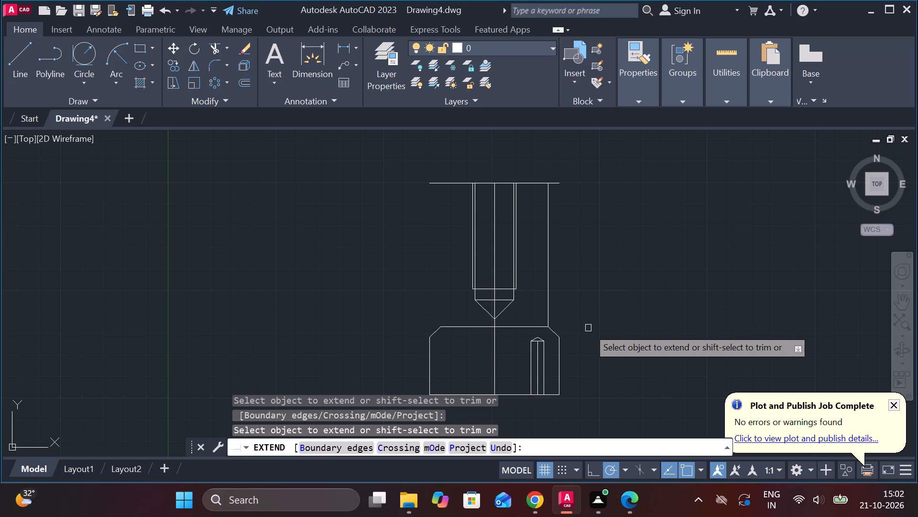
{"action": "key", "text": "l"}
{"action": "key", "text": "Return"}
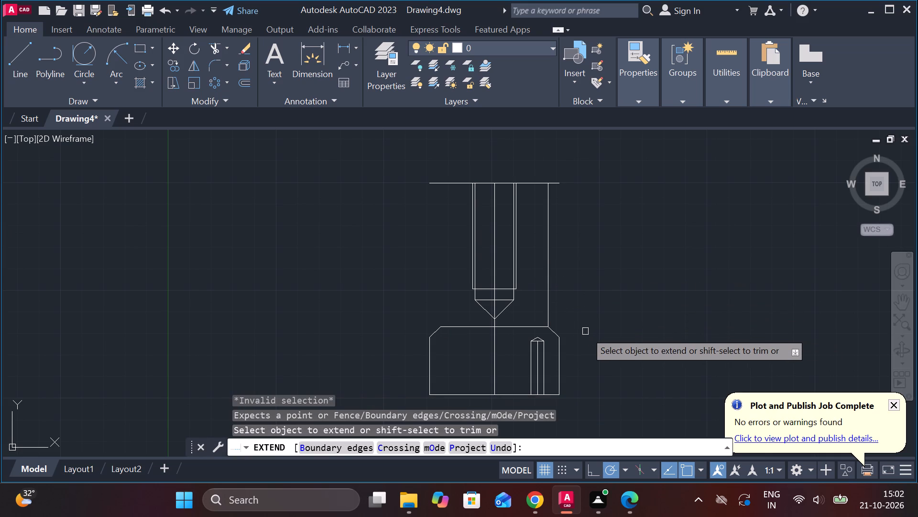
{"action": "key", "text": "Escape"}
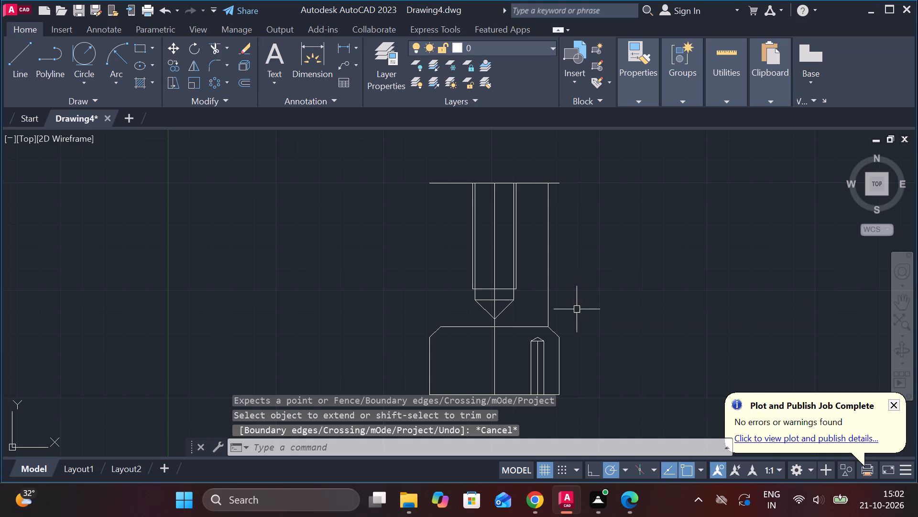
Draw a vertical line from the upper end of the left chamfer up past the block's top edge.
{"action": "key", "text": "l"}
{"action": "key", "text": "Return"}
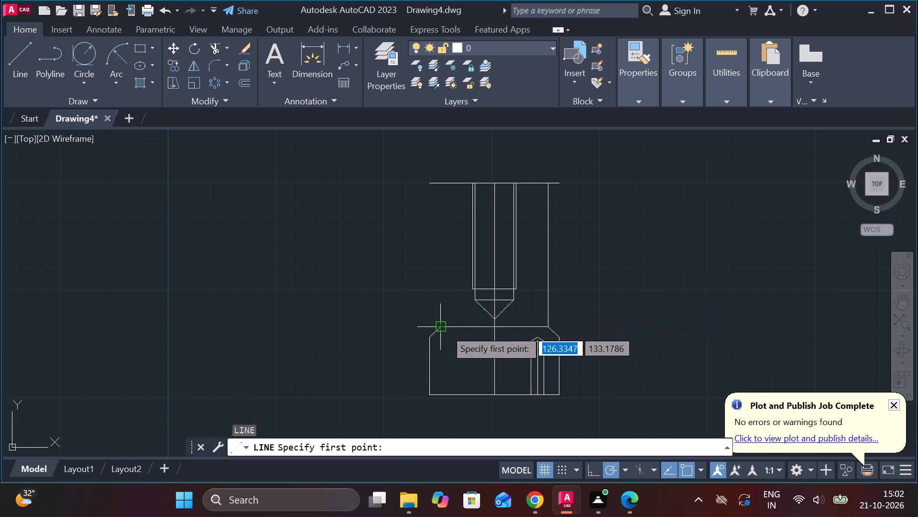
{"action": "left_click", "coordinate": [445, 329]}
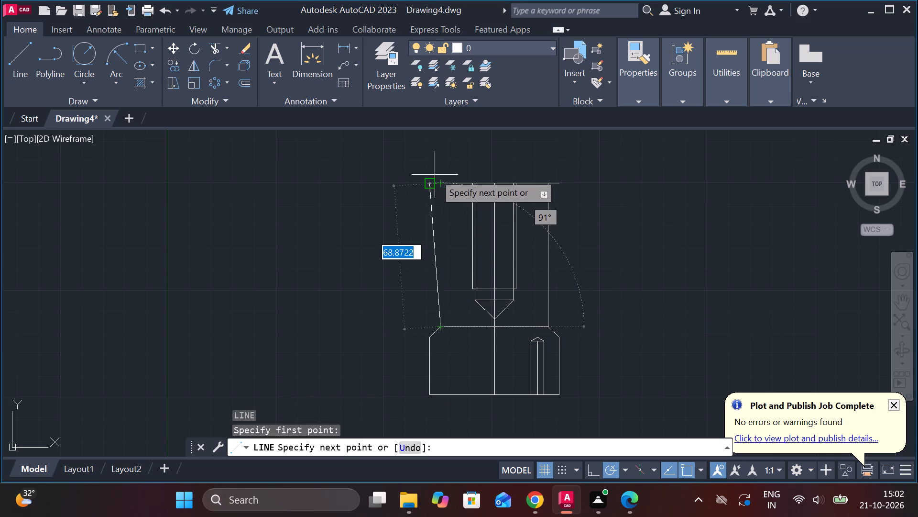
{"action": "left_click", "coordinate": [432, 166]}
{"action": "key", "text": "Escape"}
Trim the new left wall line above the top edge and both ends of the top edge overhanging the narrower upper section.
{"action": "type", "text": "tr"}
{"action": "key", "text": "space"}
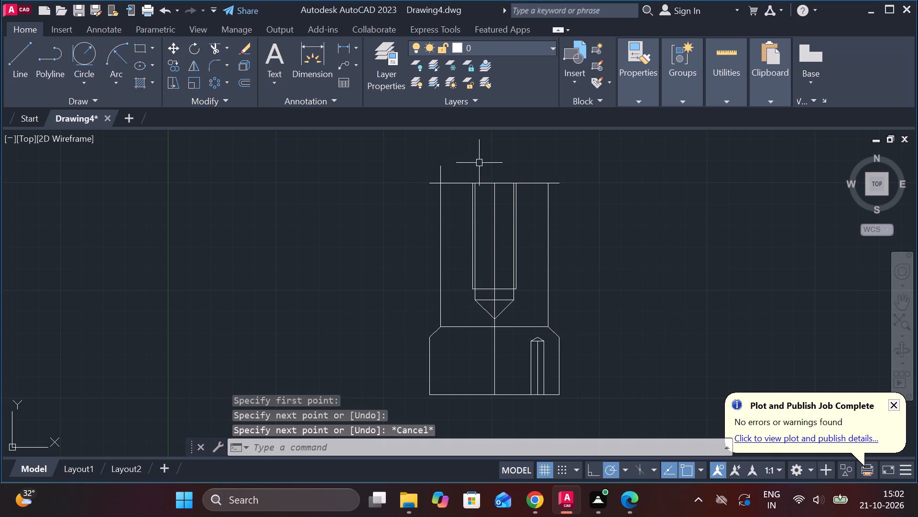
{"action": "left_click", "coordinate": [441, 178]}
{"action": "left_click", "coordinate": [438, 182]}
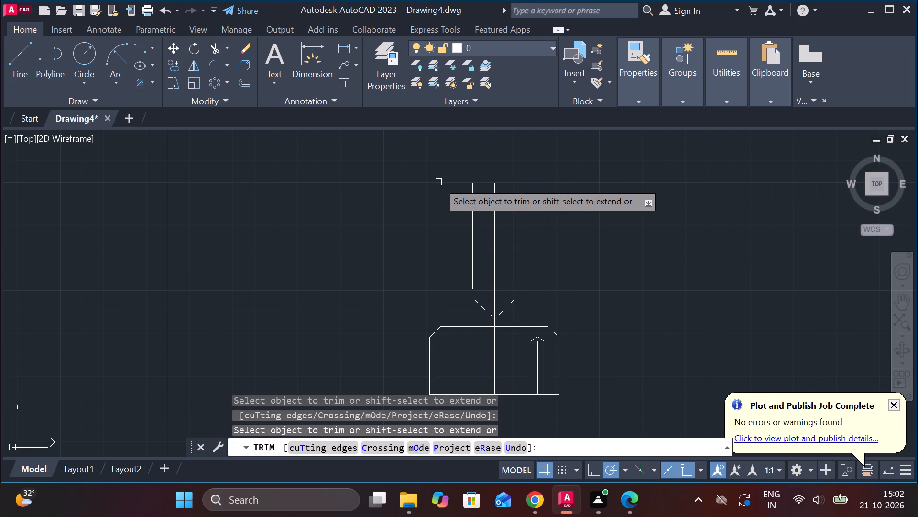
{"action": "key", "text": "ctrl+z"}
{"action": "left_click", "coordinate": [433, 182]}
{"action": "key", "text": "Escape"}
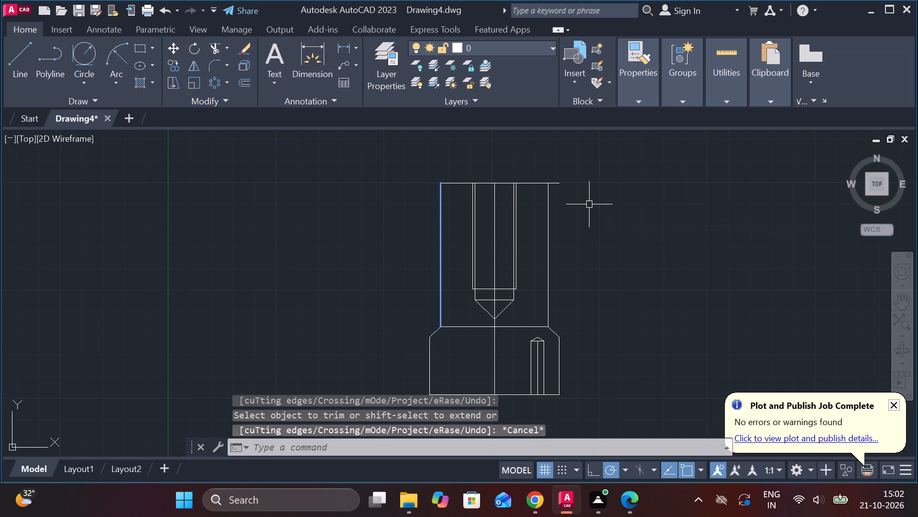
{"action": "key", "text": "space"}
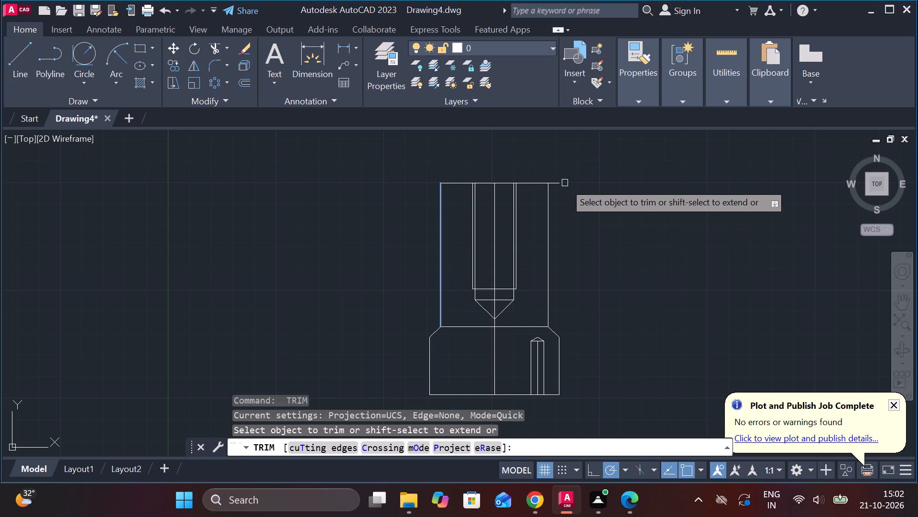
{"action": "left_click", "coordinate": [557, 186]}
{"action": "key", "text": "ctrl+a"}
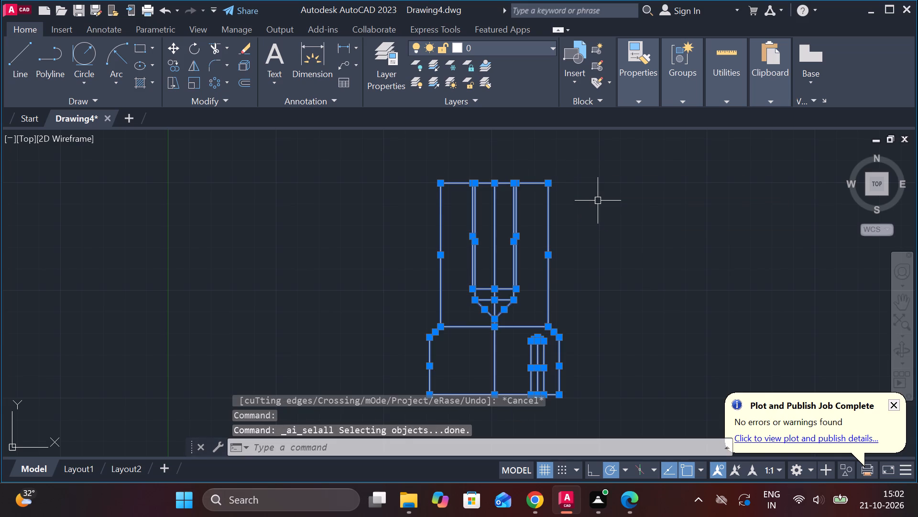
{"action": "key", "text": "Escape"}
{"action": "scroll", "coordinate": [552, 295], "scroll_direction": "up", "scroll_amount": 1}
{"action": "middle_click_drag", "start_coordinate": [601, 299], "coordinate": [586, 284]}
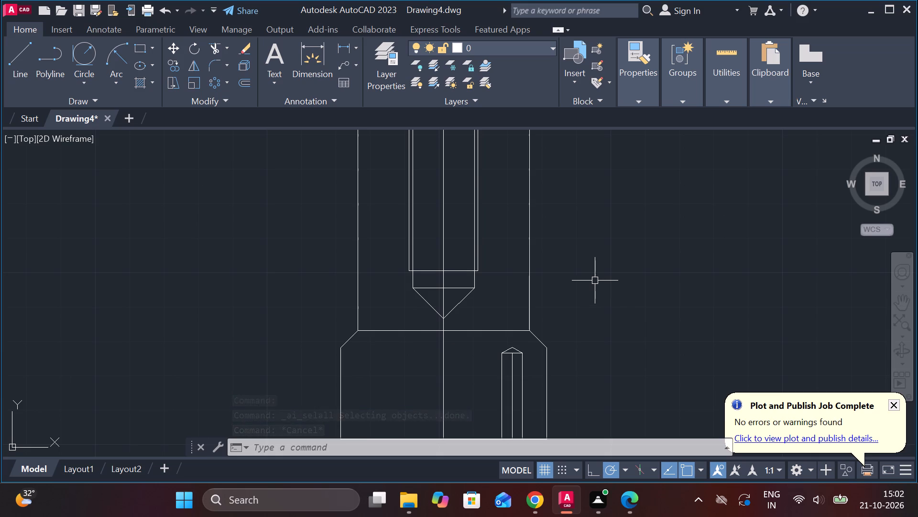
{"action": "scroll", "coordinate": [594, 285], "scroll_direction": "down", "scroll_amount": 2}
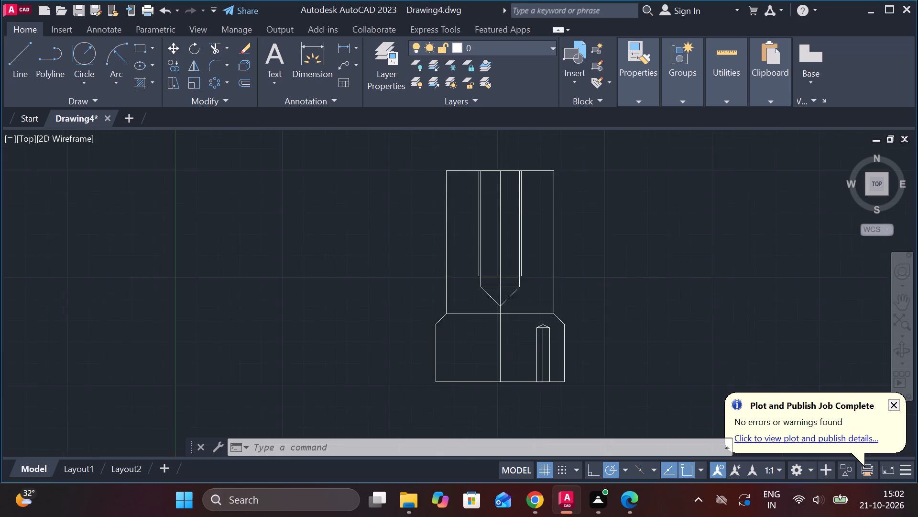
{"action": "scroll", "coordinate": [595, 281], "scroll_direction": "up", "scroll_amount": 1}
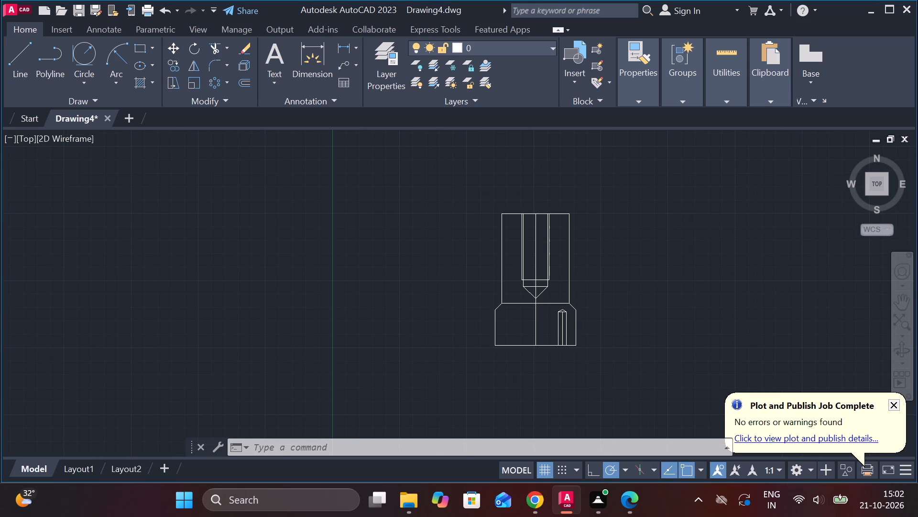
Trim away the horizontal shoulder line between the chamfers on both sides of the vertical centre line.
{"action": "type", "text": "tr"}
{"action": "key", "text": "space"}
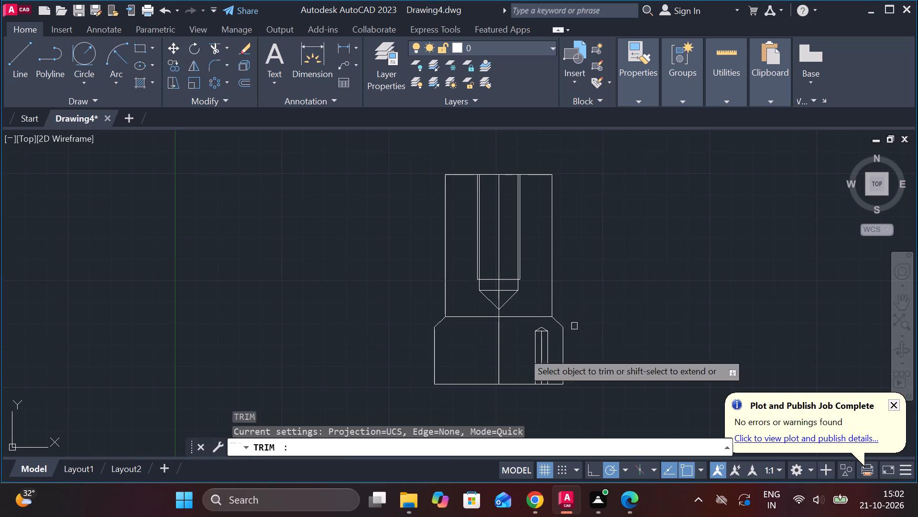
{"action": "left_click", "coordinate": [467, 314]}
{"action": "left_click", "coordinate": [510, 316]}
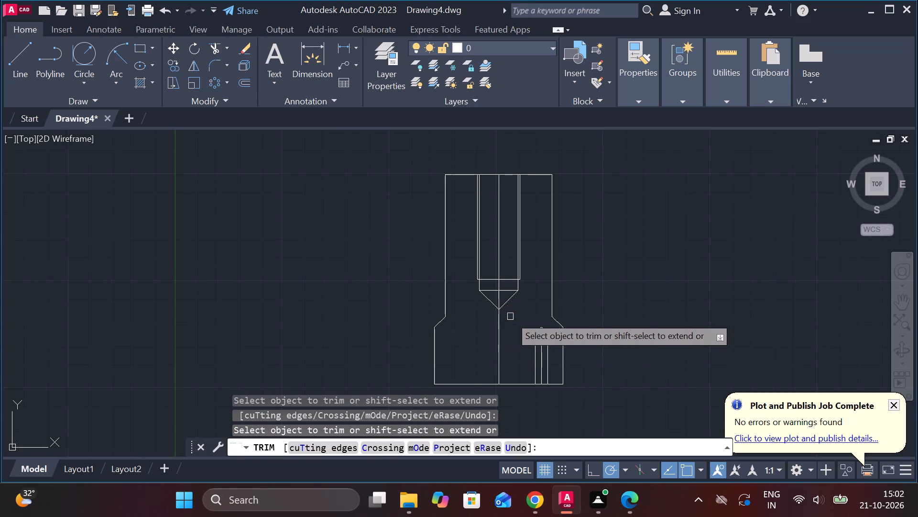
{"action": "middle_click_drag", "start_coordinate": [593, 259], "coordinate": [547, 314]}
{"action": "scroll", "coordinate": [539, 246], "scroll_direction": "up", "scroll_amount": 1}
{"action": "key", "text": "Escape"}
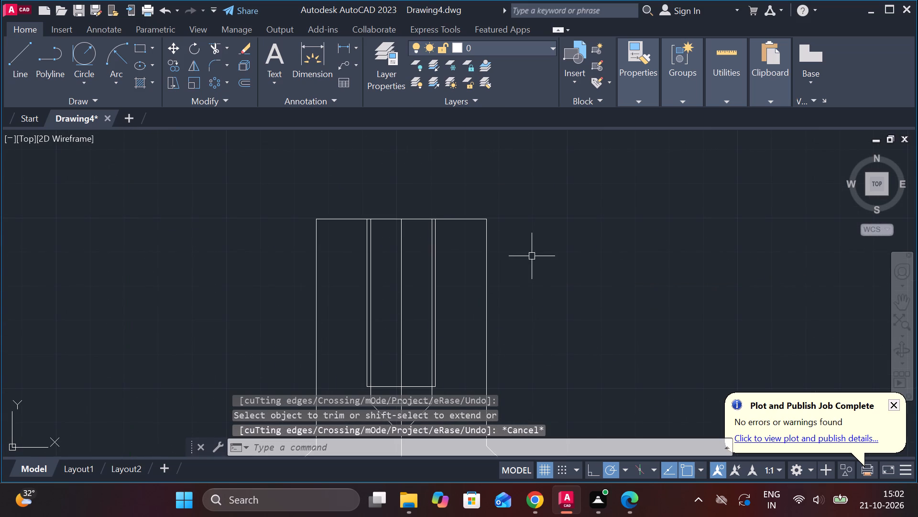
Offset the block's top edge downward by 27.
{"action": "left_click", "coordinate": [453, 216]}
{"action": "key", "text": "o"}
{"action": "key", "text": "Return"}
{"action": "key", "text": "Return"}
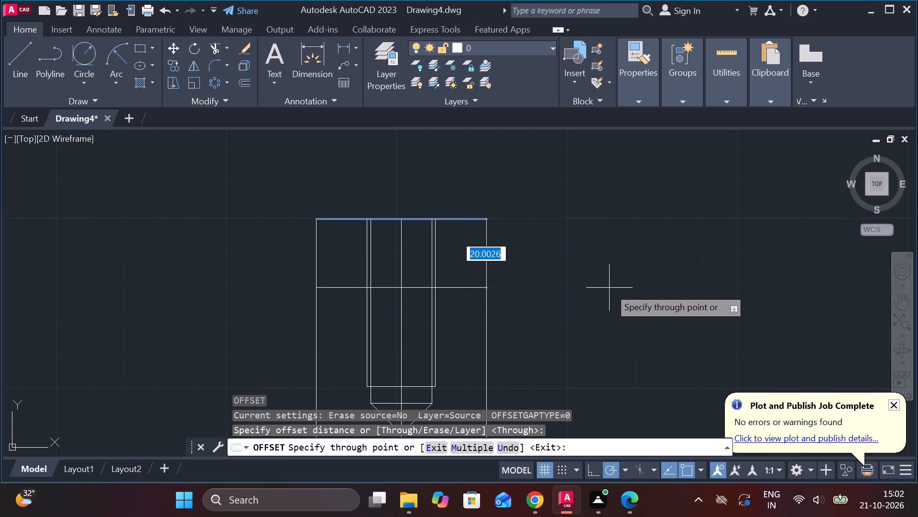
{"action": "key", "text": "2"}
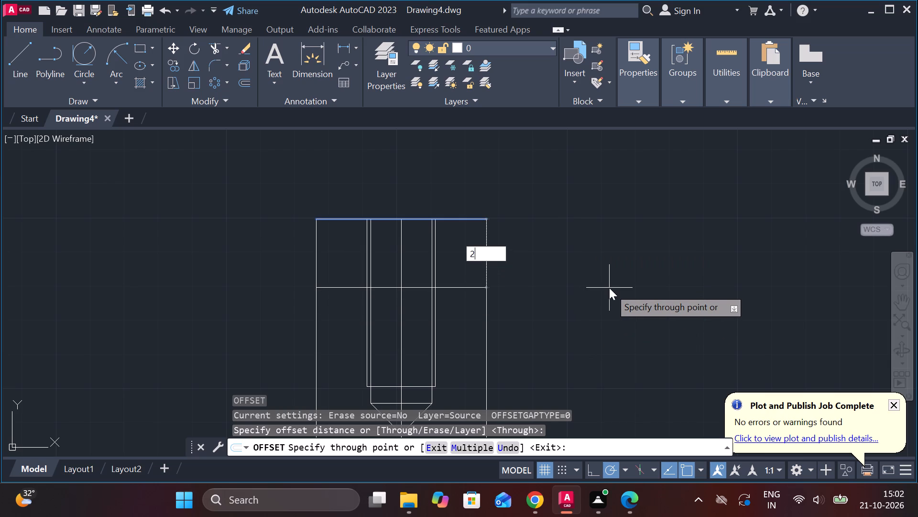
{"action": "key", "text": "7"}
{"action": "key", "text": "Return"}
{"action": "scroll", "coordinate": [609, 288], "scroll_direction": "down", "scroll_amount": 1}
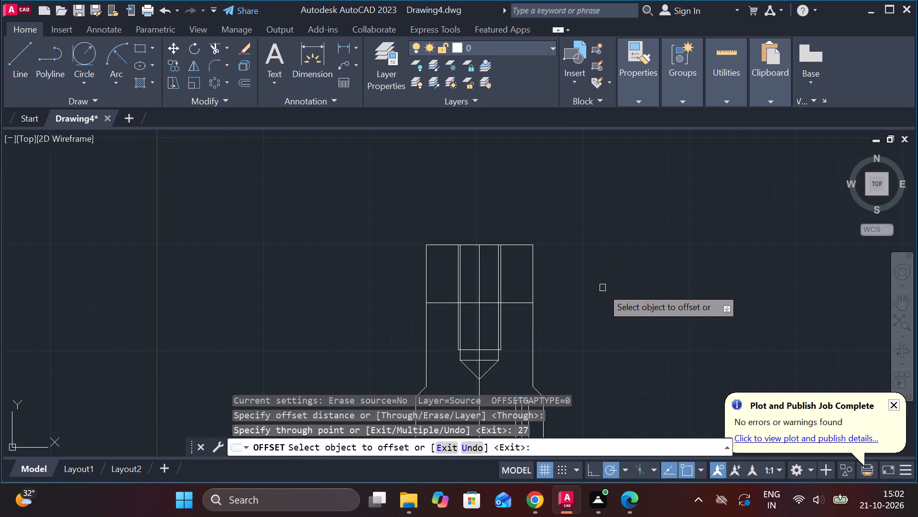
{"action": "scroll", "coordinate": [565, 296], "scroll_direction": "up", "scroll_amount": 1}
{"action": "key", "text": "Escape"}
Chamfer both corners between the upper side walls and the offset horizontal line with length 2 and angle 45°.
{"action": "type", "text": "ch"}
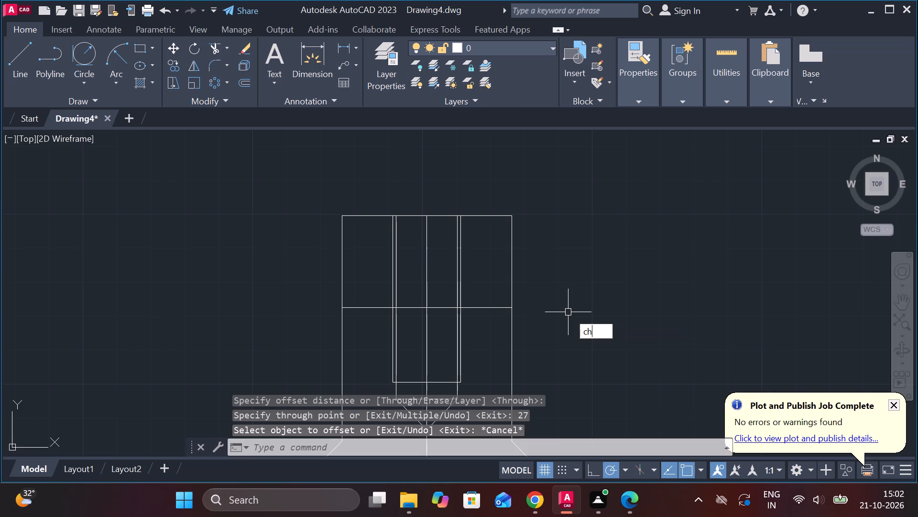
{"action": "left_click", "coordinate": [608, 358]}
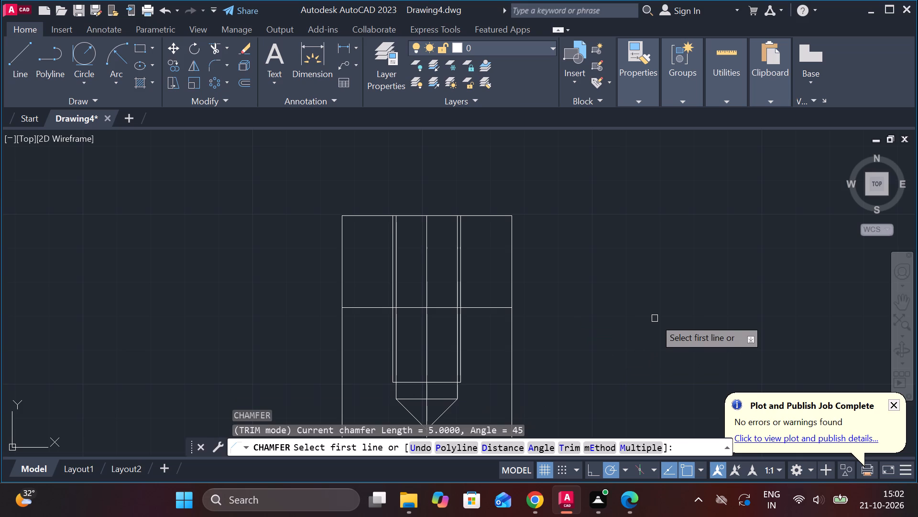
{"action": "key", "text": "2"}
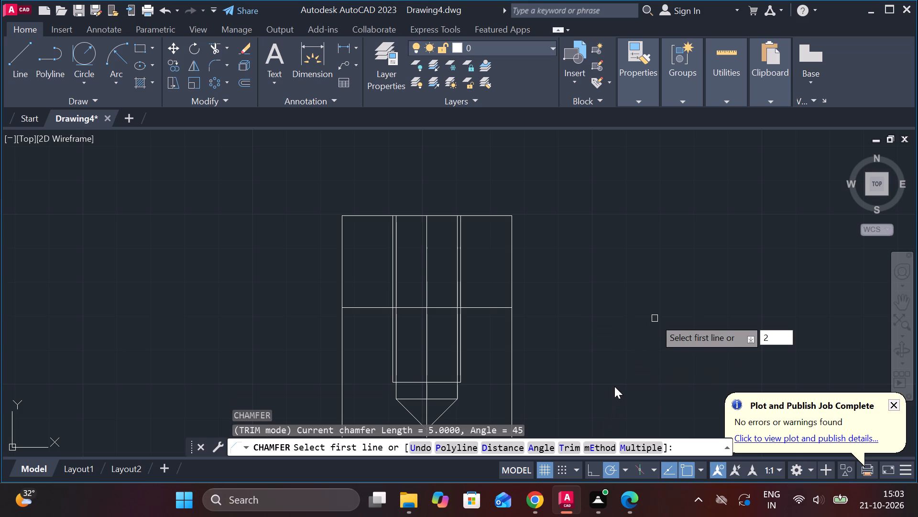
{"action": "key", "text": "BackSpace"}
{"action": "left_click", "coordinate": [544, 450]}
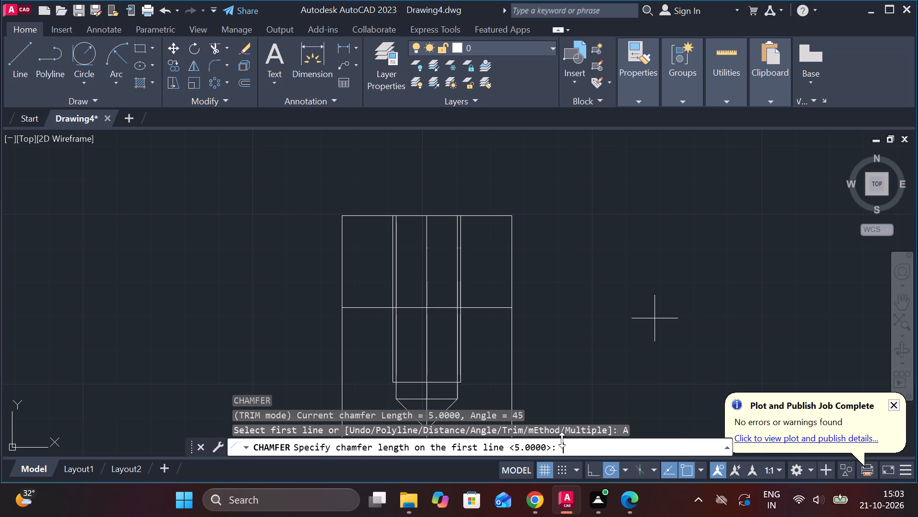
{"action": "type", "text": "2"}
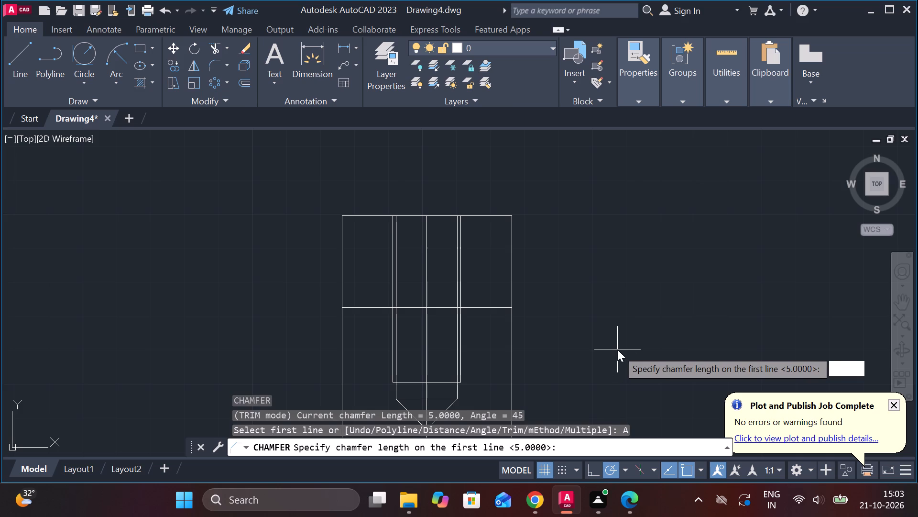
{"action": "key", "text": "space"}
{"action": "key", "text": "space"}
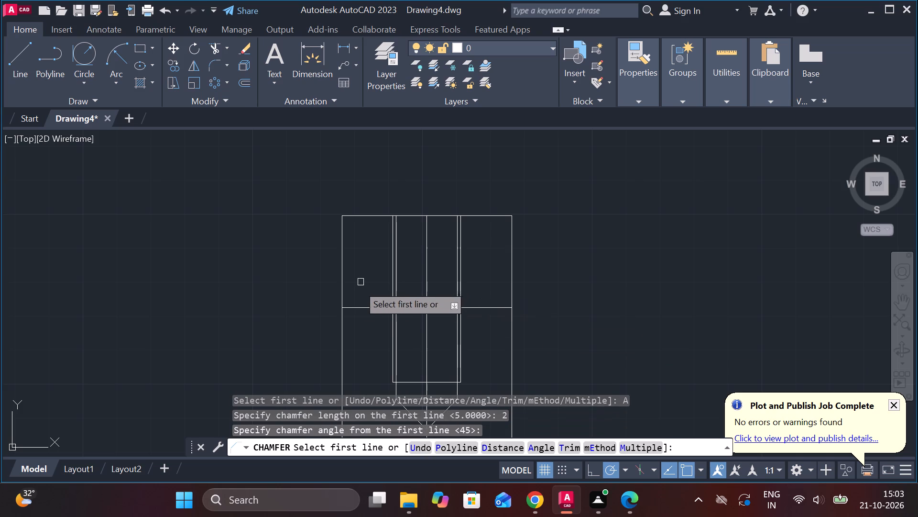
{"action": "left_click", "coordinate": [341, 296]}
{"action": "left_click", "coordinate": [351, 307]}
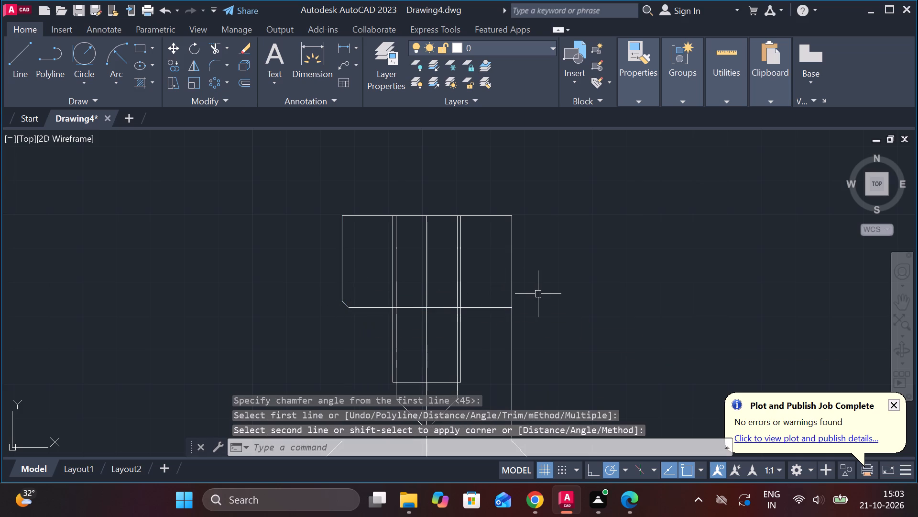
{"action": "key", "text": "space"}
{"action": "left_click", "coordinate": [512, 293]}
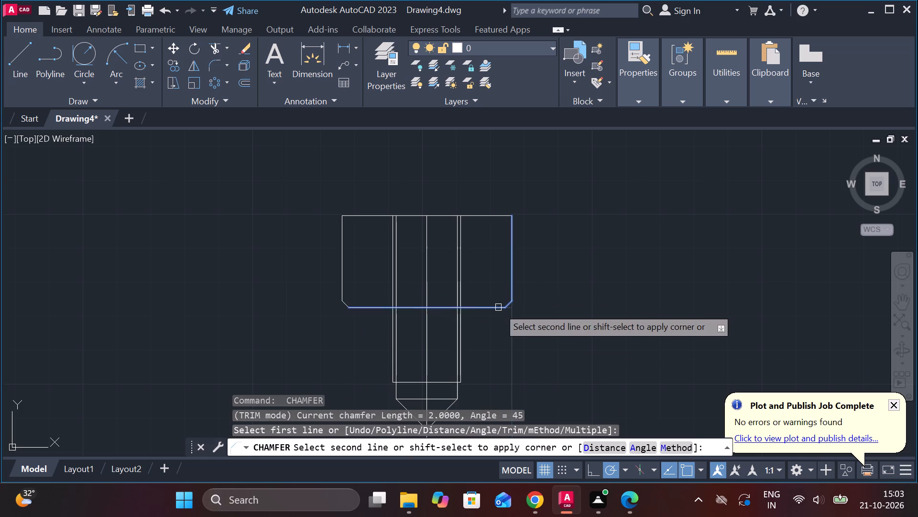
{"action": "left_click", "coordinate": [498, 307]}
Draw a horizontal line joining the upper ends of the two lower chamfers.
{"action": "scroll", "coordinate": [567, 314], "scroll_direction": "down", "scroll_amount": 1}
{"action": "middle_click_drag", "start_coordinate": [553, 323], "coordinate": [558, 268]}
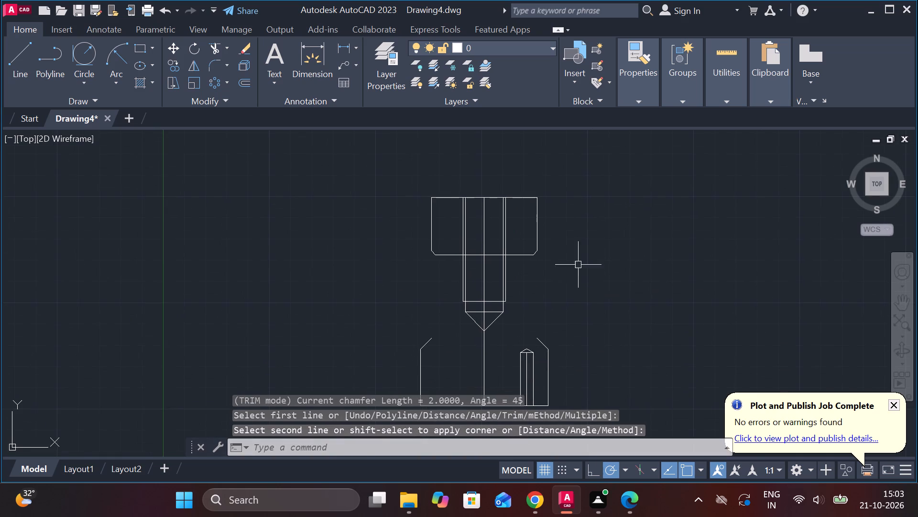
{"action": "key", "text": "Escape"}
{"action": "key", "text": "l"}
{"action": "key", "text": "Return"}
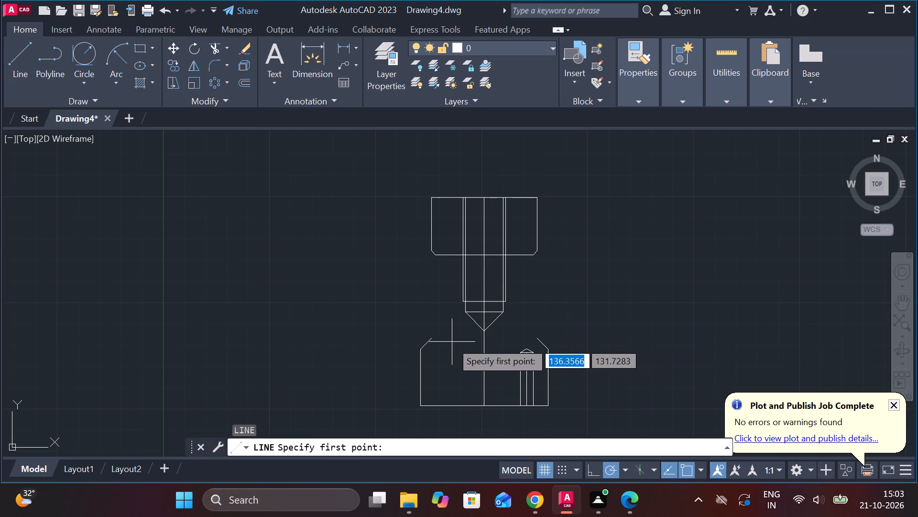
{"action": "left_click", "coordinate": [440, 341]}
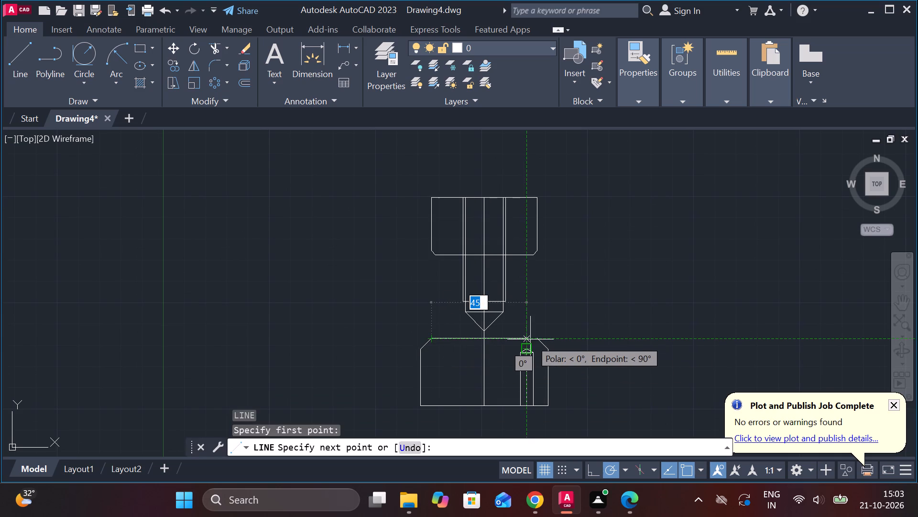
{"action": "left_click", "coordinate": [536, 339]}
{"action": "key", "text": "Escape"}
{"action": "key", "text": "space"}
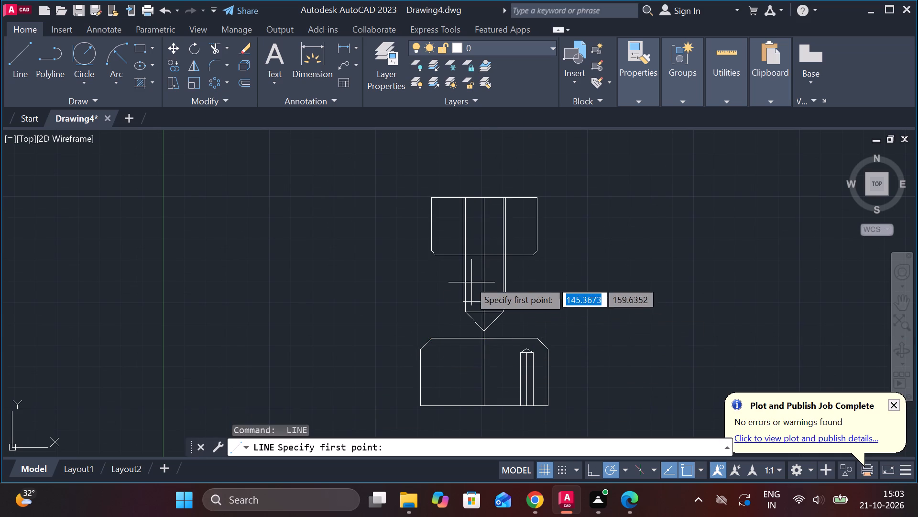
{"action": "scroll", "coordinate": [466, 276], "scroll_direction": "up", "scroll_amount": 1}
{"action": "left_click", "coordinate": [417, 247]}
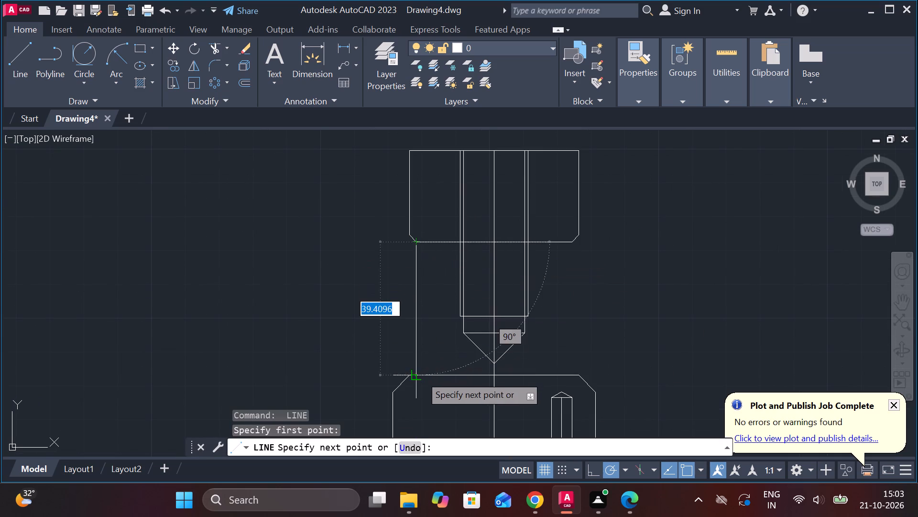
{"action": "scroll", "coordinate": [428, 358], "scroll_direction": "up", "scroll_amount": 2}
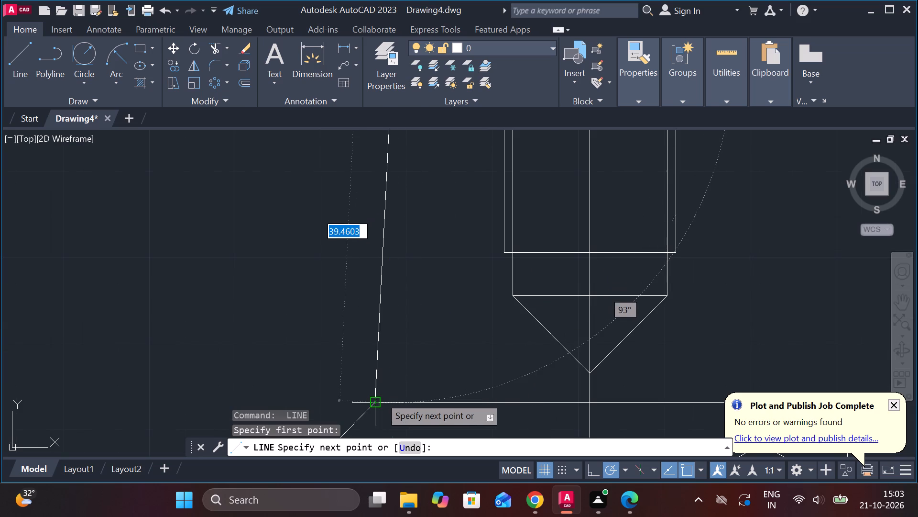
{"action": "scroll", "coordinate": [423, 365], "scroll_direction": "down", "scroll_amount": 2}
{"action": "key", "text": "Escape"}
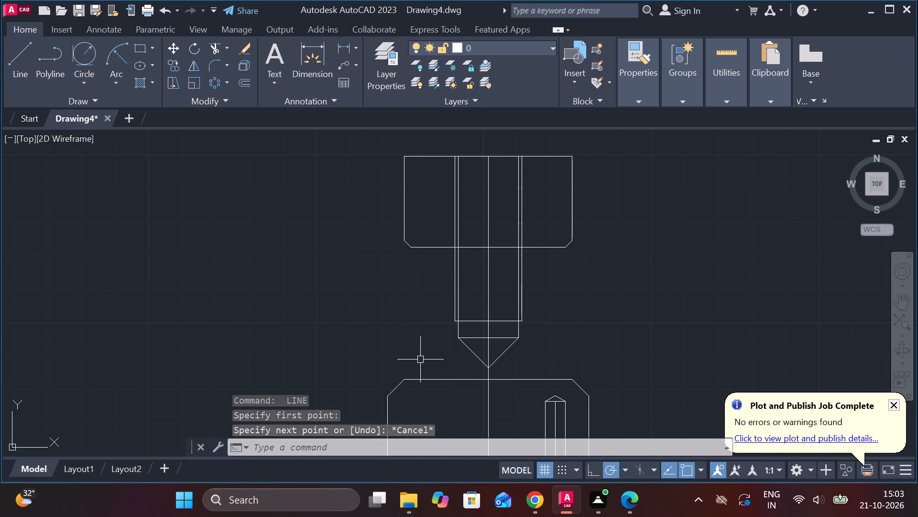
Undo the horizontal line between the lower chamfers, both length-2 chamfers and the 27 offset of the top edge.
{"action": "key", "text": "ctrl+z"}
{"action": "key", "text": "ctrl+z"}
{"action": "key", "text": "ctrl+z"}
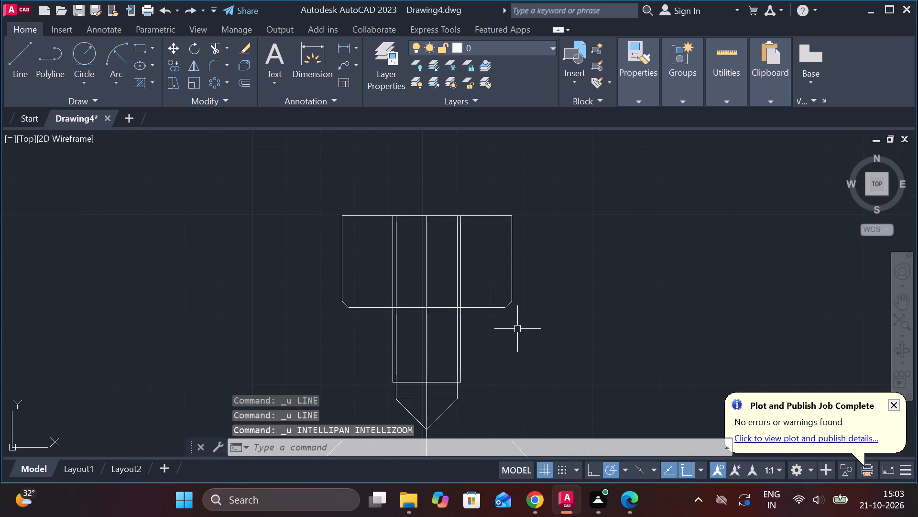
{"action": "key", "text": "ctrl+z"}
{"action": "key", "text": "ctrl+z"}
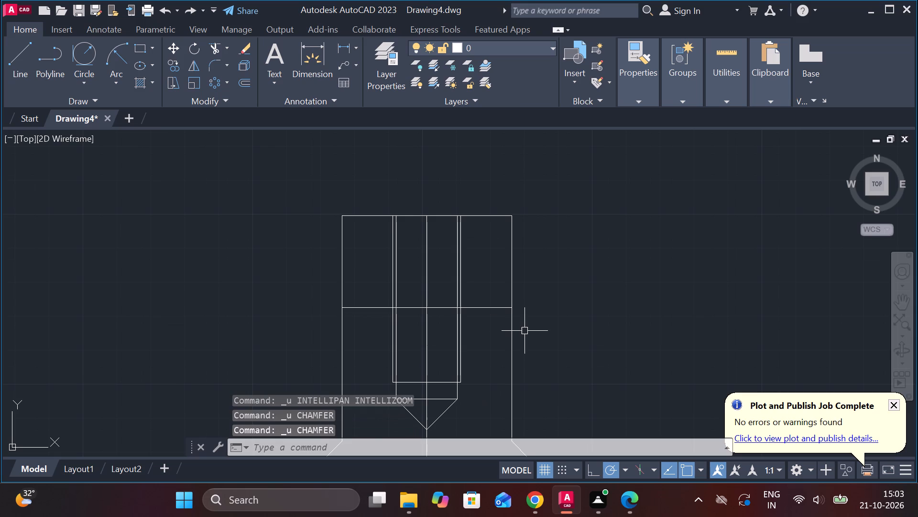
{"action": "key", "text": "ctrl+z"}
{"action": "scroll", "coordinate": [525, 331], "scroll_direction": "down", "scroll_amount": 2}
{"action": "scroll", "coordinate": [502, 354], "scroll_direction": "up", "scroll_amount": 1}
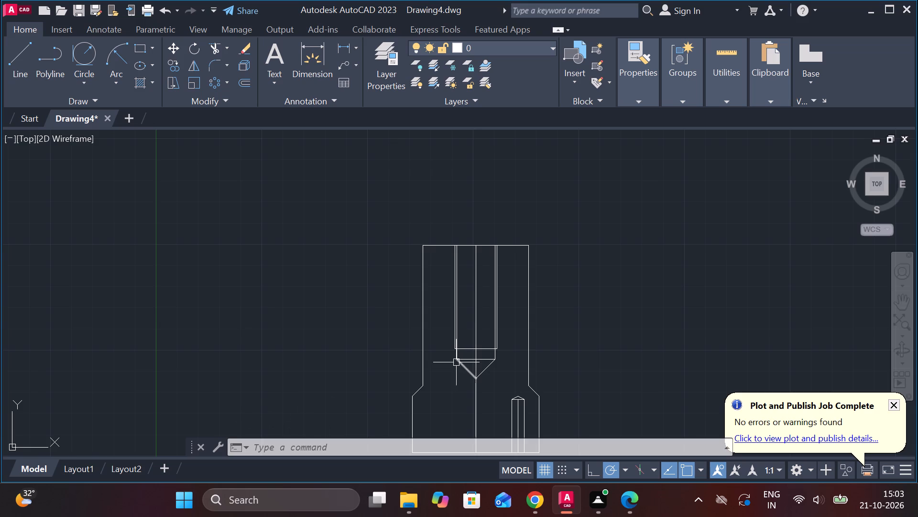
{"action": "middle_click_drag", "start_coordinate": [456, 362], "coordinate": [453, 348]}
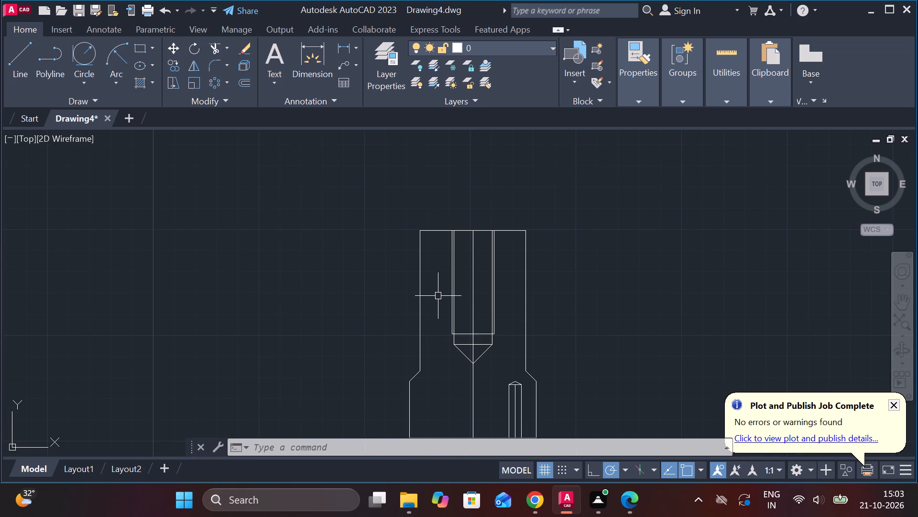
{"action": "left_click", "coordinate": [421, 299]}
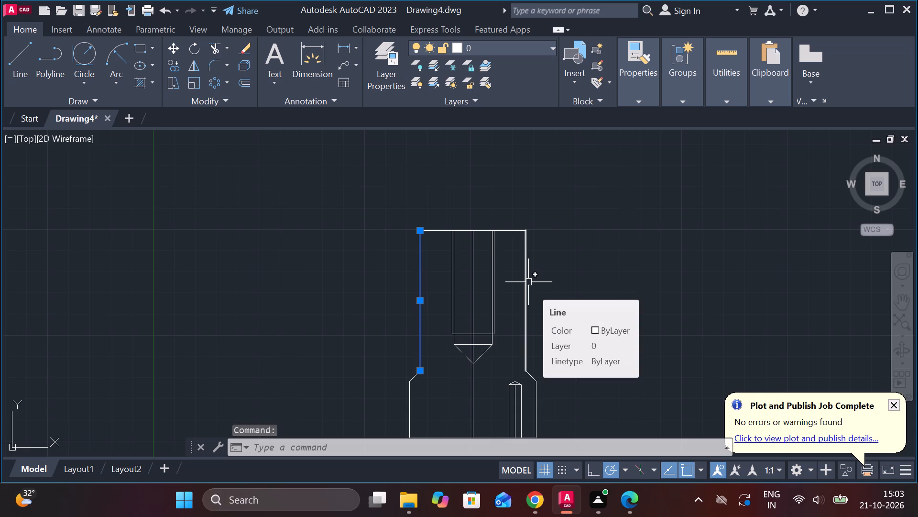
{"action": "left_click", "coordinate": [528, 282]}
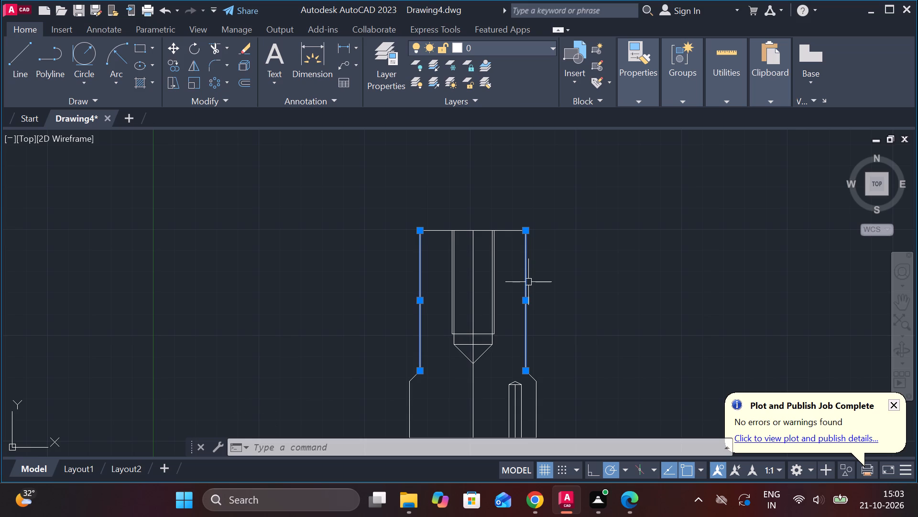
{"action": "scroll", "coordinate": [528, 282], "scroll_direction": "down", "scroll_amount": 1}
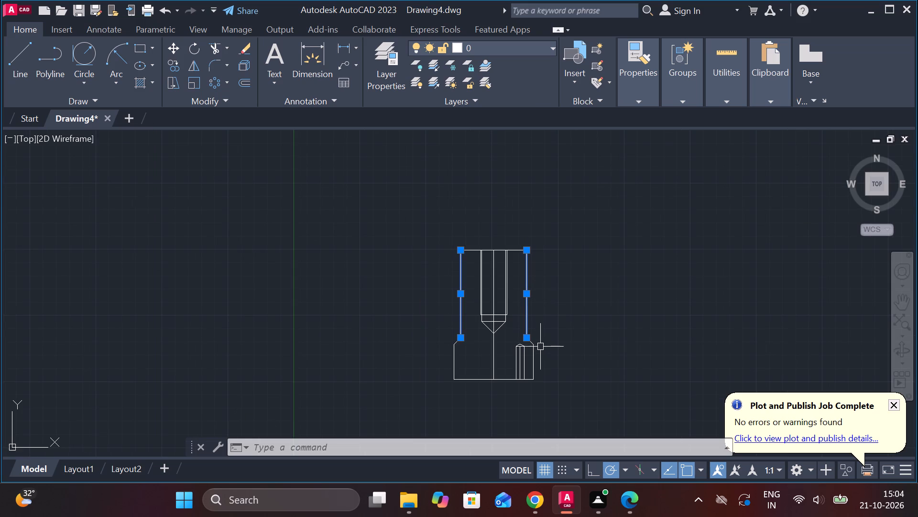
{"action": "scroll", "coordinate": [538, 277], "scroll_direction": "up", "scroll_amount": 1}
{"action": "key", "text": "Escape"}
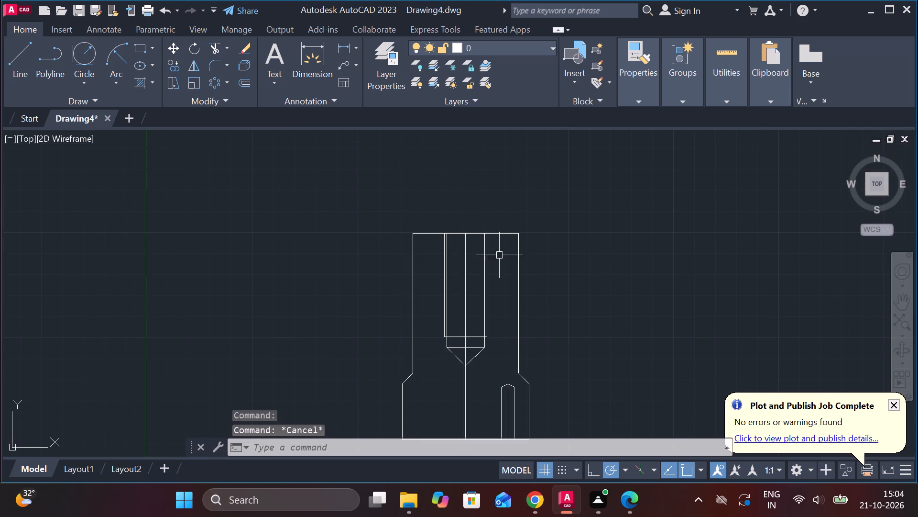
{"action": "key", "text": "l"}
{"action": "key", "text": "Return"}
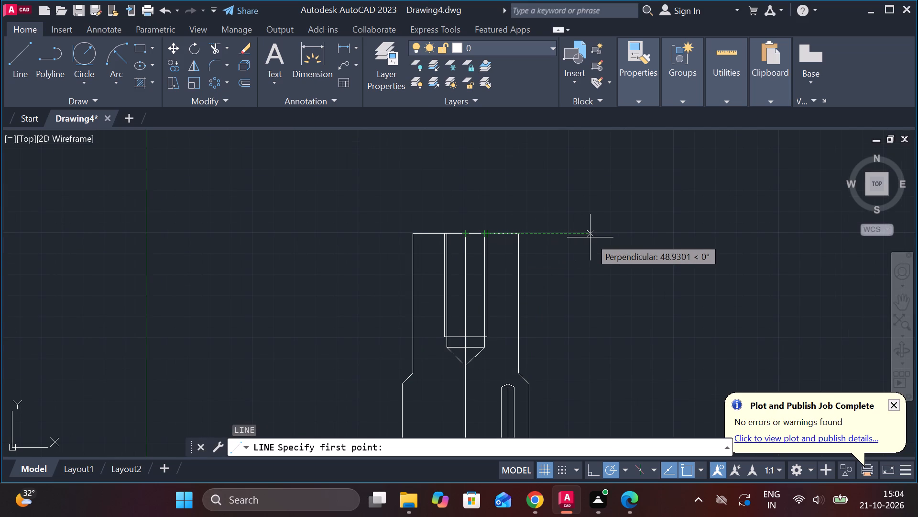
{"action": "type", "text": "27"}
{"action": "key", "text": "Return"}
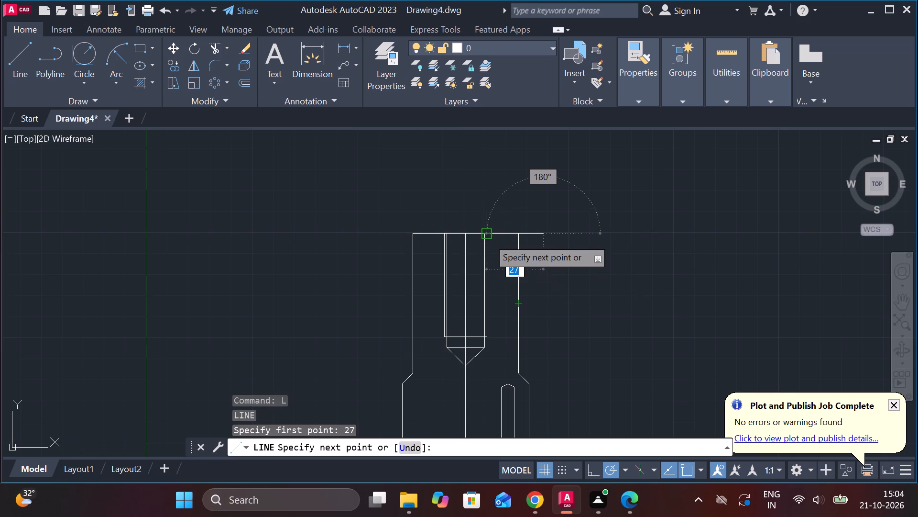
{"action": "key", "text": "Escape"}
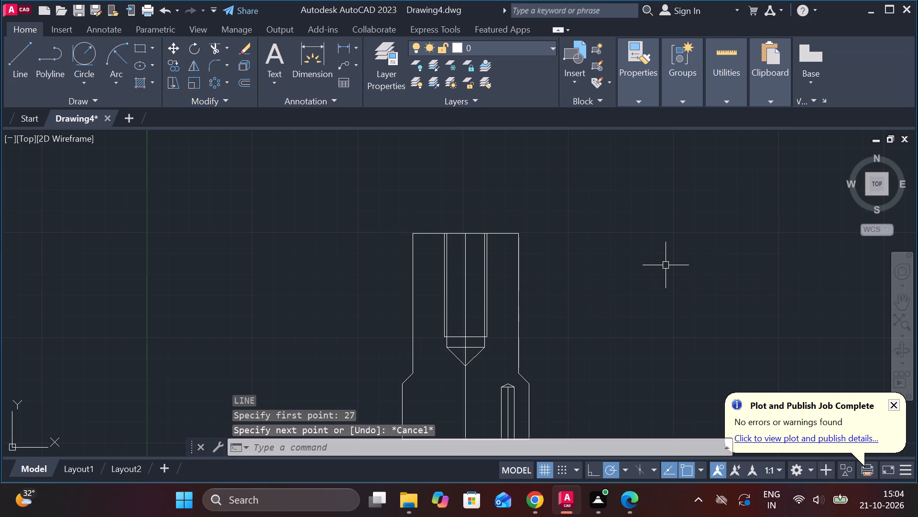
Draw the head outline with lines from the top edge's centre: 27 right, 25 down, 54 left, and back up to the top edge.
{"action": "key", "text": "l"}
{"action": "key", "text": "Return"}
{"action": "left_click", "coordinate": [460, 231]}
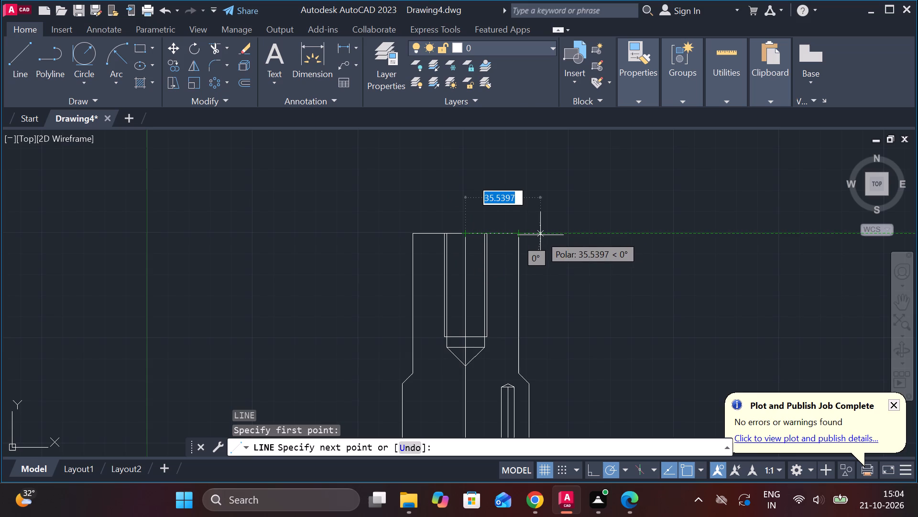
{"action": "type", "text": "27"}
{"action": "key", "text": "space"}
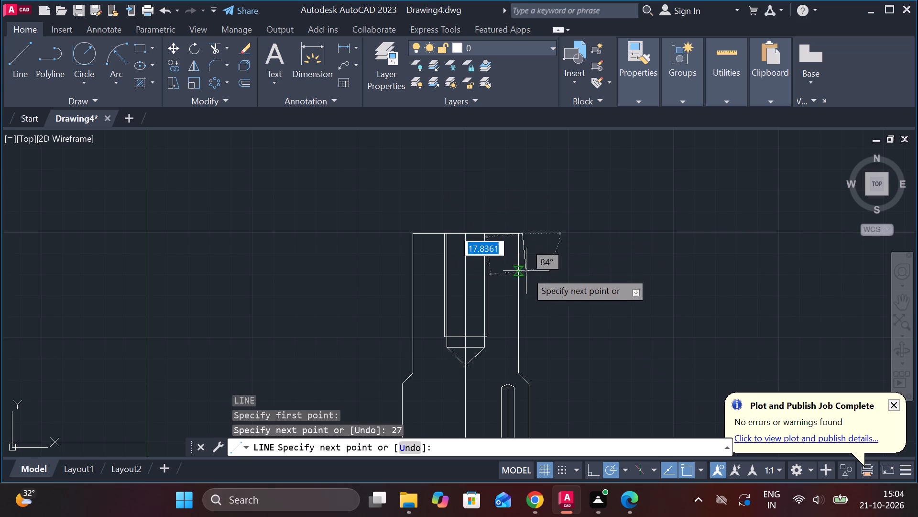
{"action": "scroll", "coordinate": [520, 285], "scroll_direction": "up", "scroll_amount": 3}
{"action": "scroll", "coordinate": [520, 291], "scroll_direction": "down", "scroll_amount": 2}
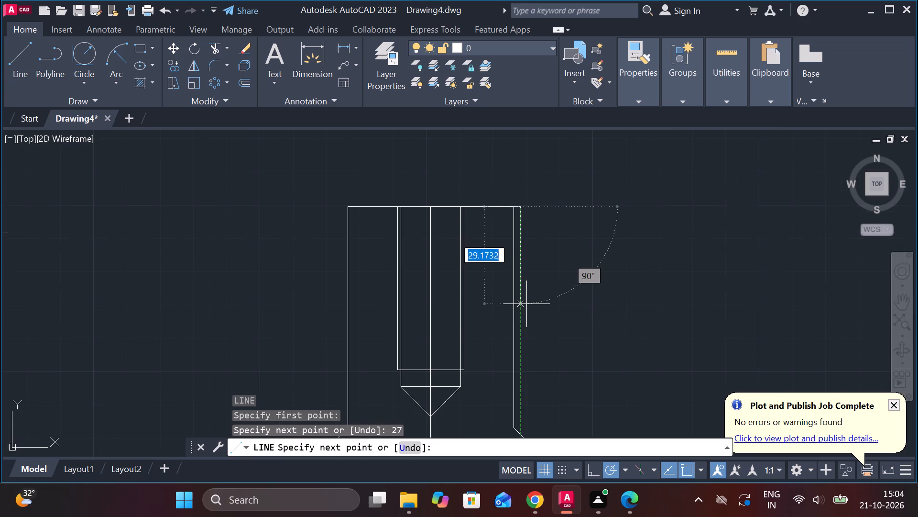
{"action": "type", "text": "25"}
{"action": "key", "text": "space"}
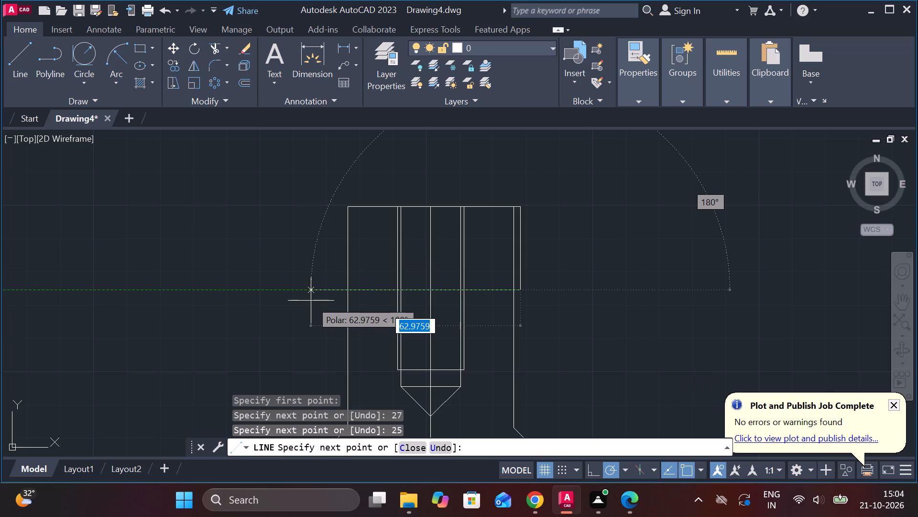
{"action": "type", "text": "54"}
{"action": "key", "text": "space"}
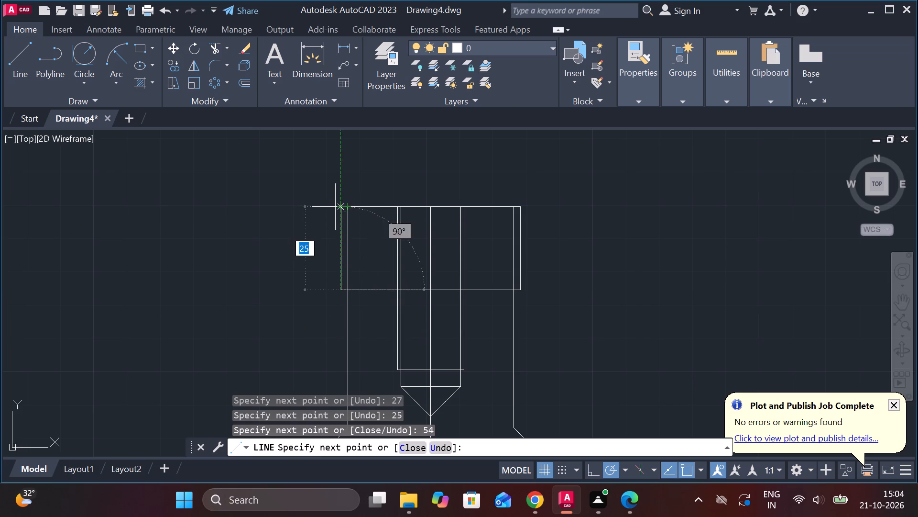
{"action": "left_click", "coordinate": [335, 207]}
{"action": "scroll", "coordinate": [344, 207], "scroll_direction": "up", "scroll_amount": 2}
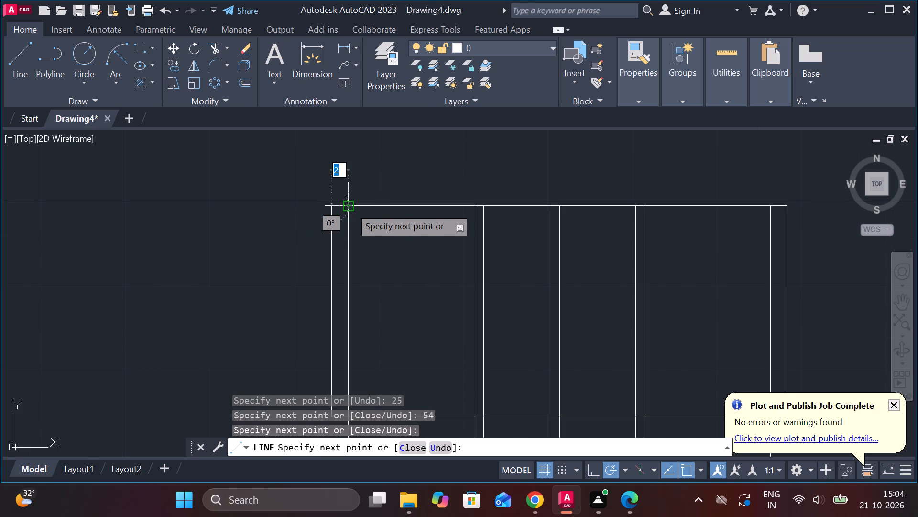
{"action": "left_click", "coordinate": [356, 207]}
{"action": "key", "text": "Escape"}
{"action": "scroll", "coordinate": [446, 214], "scroll_direction": "down", "scroll_amount": 2}
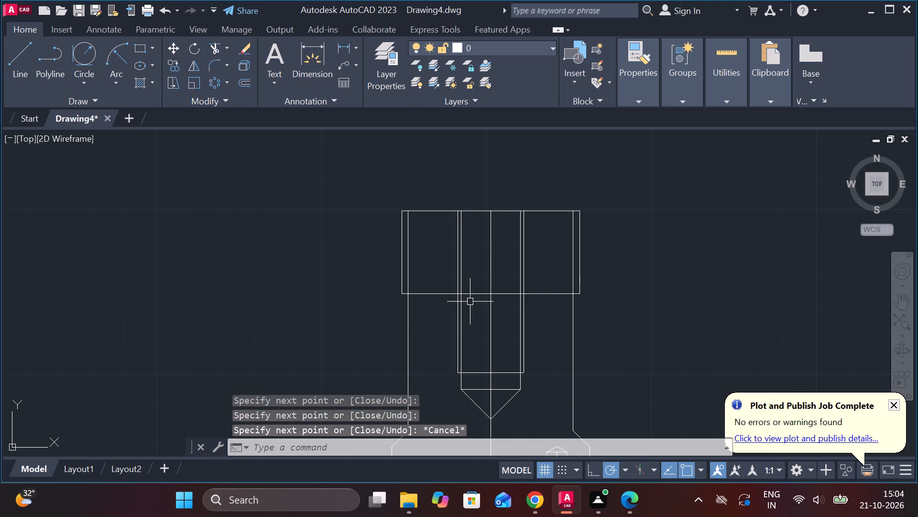
Draw a 45° line from the head outline's lower-left corner inward and downward across the block's left wall.
{"action": "middle_click_drag", "start_coordinate": [416, 312], "coordinate": [405, 252]}
{"action": "scroll", "coordinate": [406, 256], "scroll_direction": "up", "scroll_amount": 1}
{"action": "key", "text": "l"}
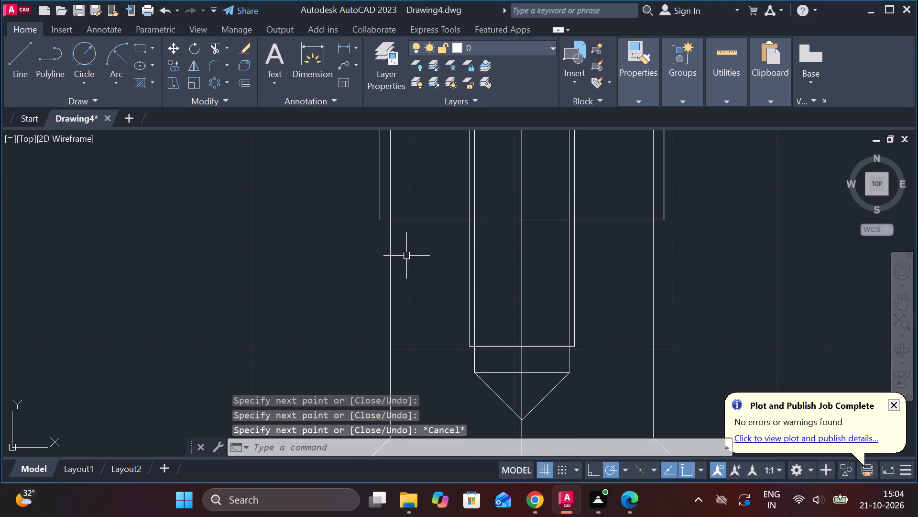
{"action": "key", "text": "Return"}
{"action": "scroll", "coordinate": [399, 248], "scroll_direction": "up", "scroll_amount": 2}
{"action": "left_click", "coordinate": [341, 179]}
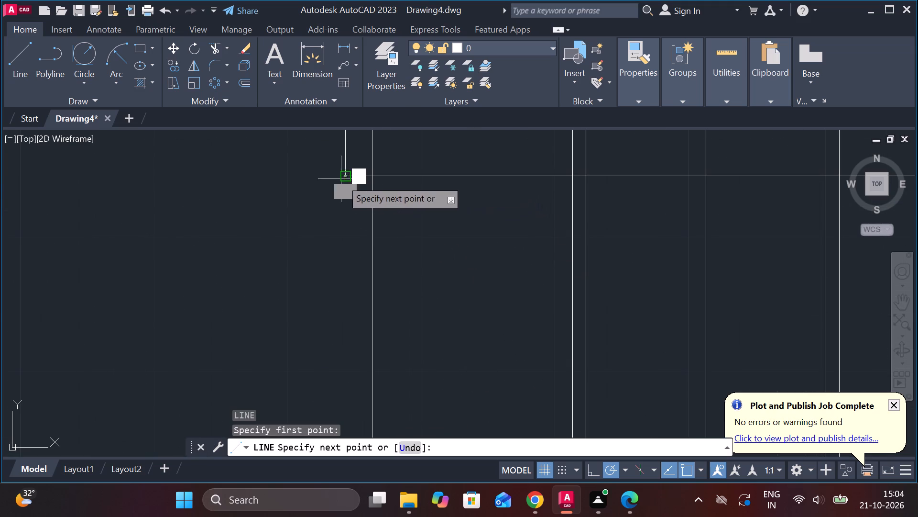
{"action": "left_click", "coordinate": [403, 239]}
{"action": "key", "text": "Escape"}
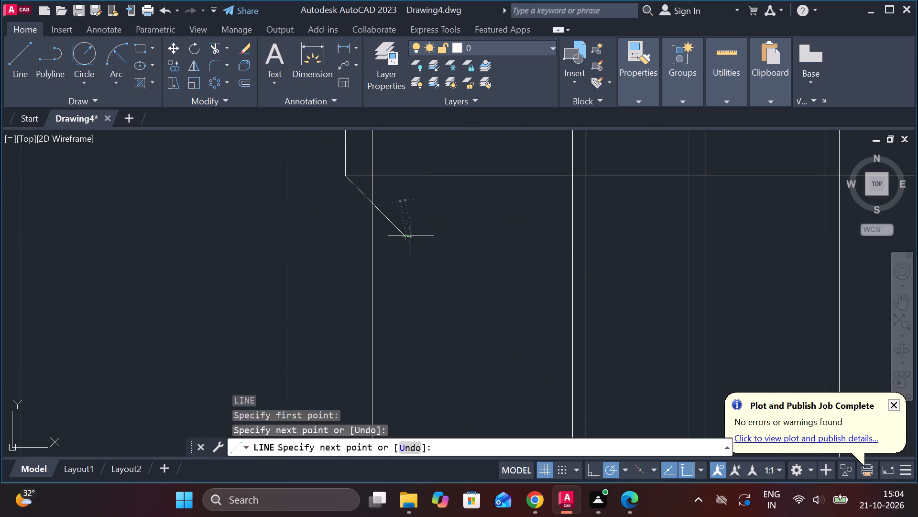
Trim the left diagonal's overhang, the left wall above it, and the head's horizontal line between the left corner and the central hole.
{"action": "type", "text": "tr"}
{"action": "key", "text": "space"}
{"action": "left_click", "coordinate": [389, 225]}
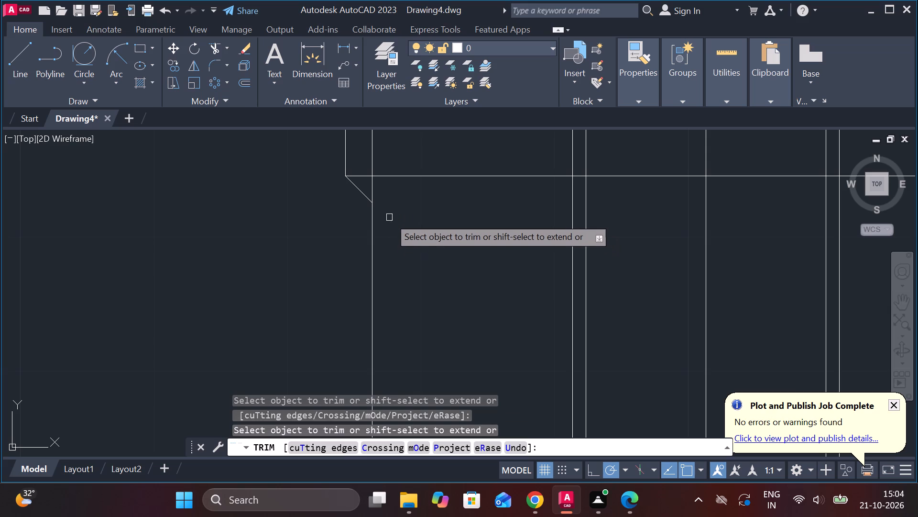
{"action": "left_click", "coordinate": [369, 188]}
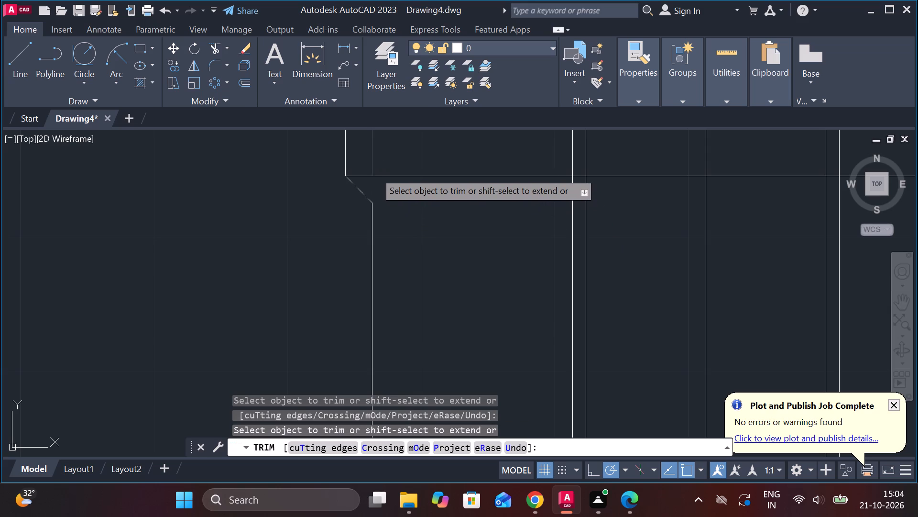
{"action": "left_click", "coordinate": [374, 171]}
{"action": "left_click", "coordinate": [372, 175]}
{"action": "scroll", "coordinate": [377, 214], "scroll_direction": "down", "scroll_amount": 3}
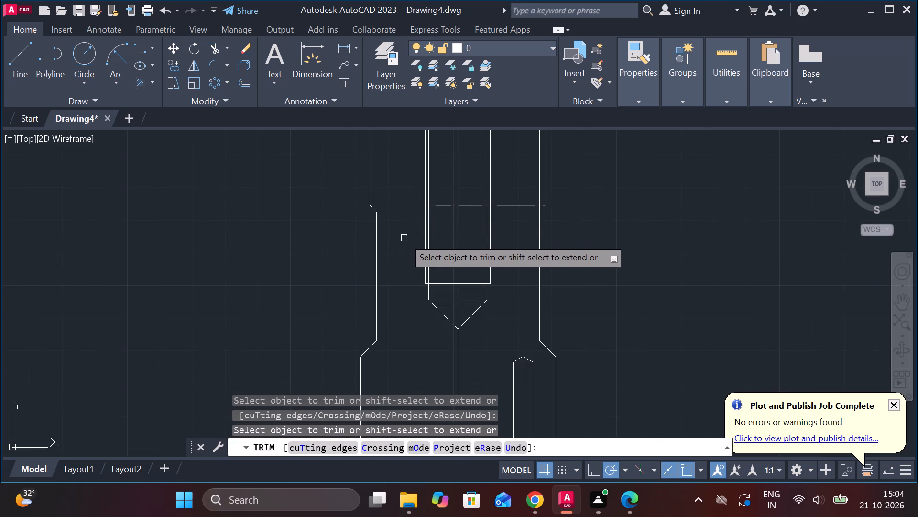
{"action": "middle_click_drag", "start_coordinate": [404, 242], "coordinate": [326, 268]}
{"action": "key", "text": "Escape"}
Draw a 45° line about 5.7 long from the head outline's lower-right corner inward and downward across the right wall.
{"action": "key", "text": "l"}
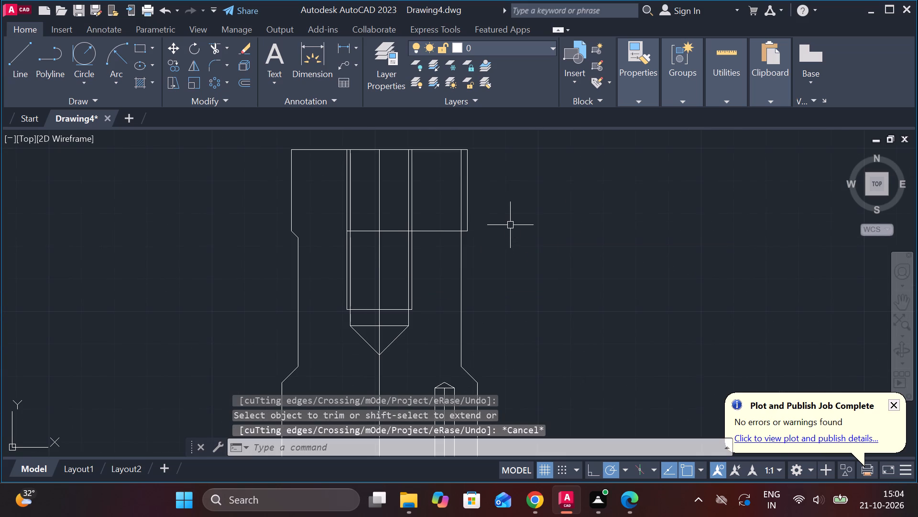
{"action": "key", "text": "Return"}
{"action": "scroll", "coordinate": [468, 216], "scroll_direction": "up", "scroll_amount": 3}
{"action": "left_click", "coordinate": [466, 272]}
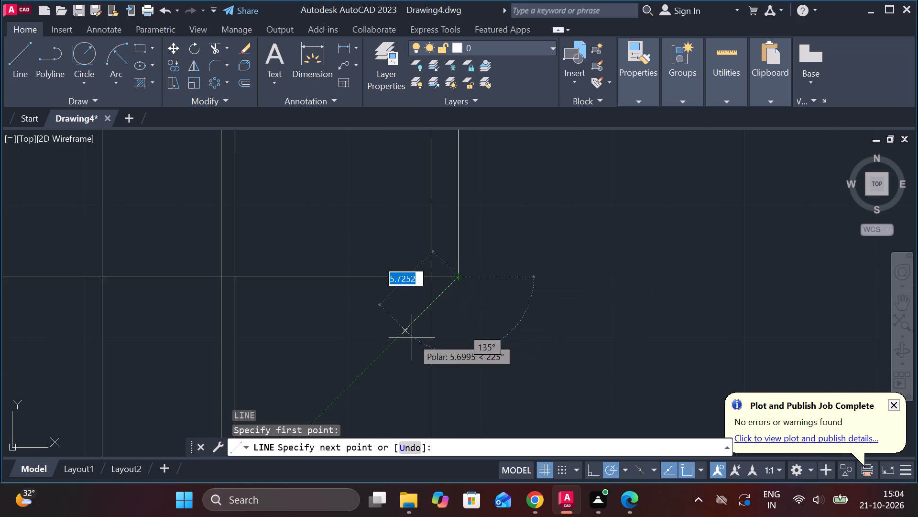
{"action": "left_click", "coordinate": [412, 337]}
{"action": "key", "text": "Escape"}
Trim the right diagonal's overhang, the right wall above it, and the short horizontal piece between that wall and the head's corner.
{"action": "type", "text": "tr"}
{"action": "key", "text": "space"}
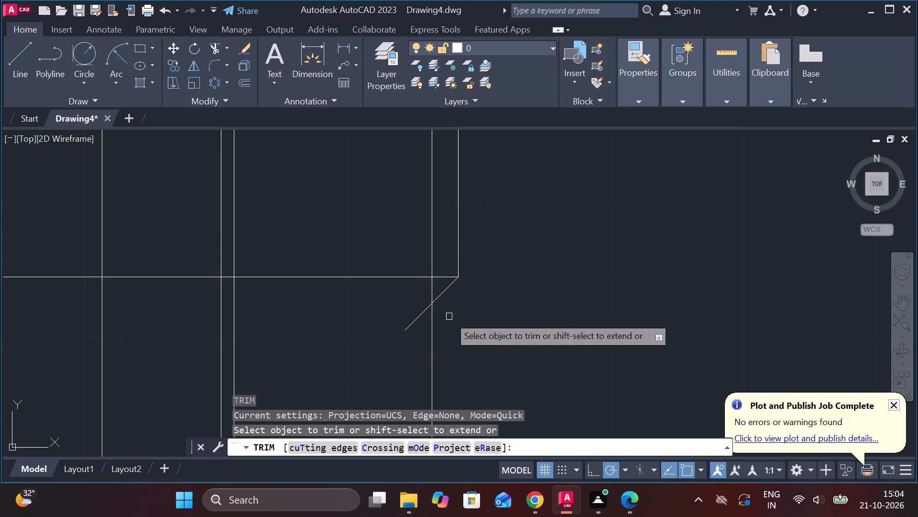
{"action": "left_click", "coordinate": [419, 318]}
{"action": "left_click", "coordinate": [429, 293]}
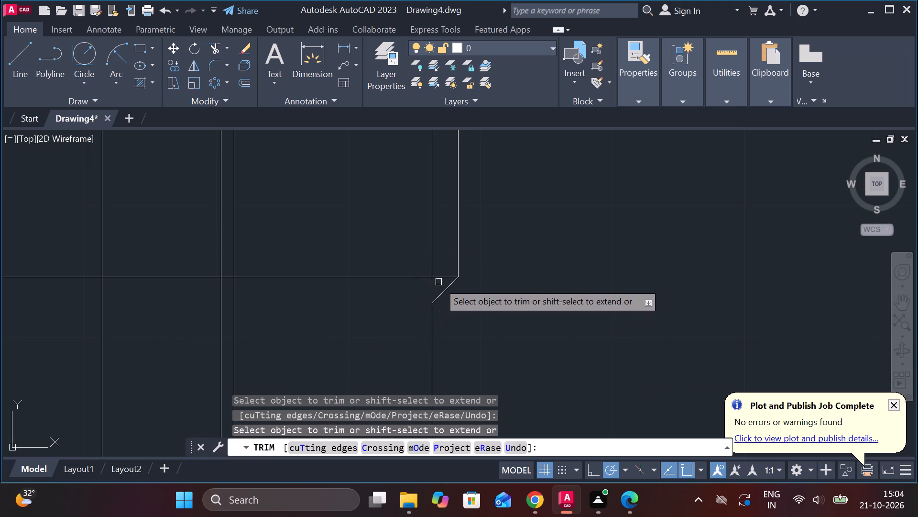
{"action": "left_click", "coordinate": [438, 280]}
{"action": "left_click", "coordinate": [434, 252]}
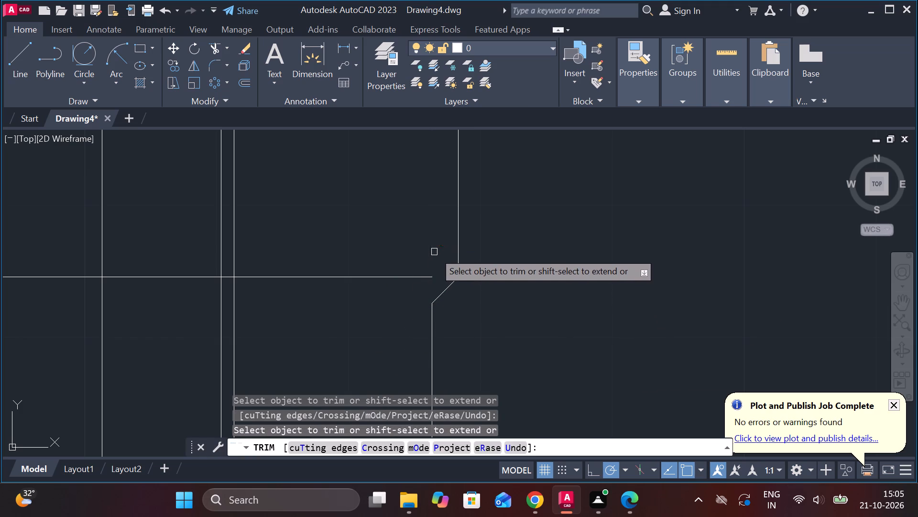
{"action": "scroll", "coordinate": [399, 277], "scroll_direction": "down", "scroll_amount": 3}
{"action": "key", "text": "Escape"}
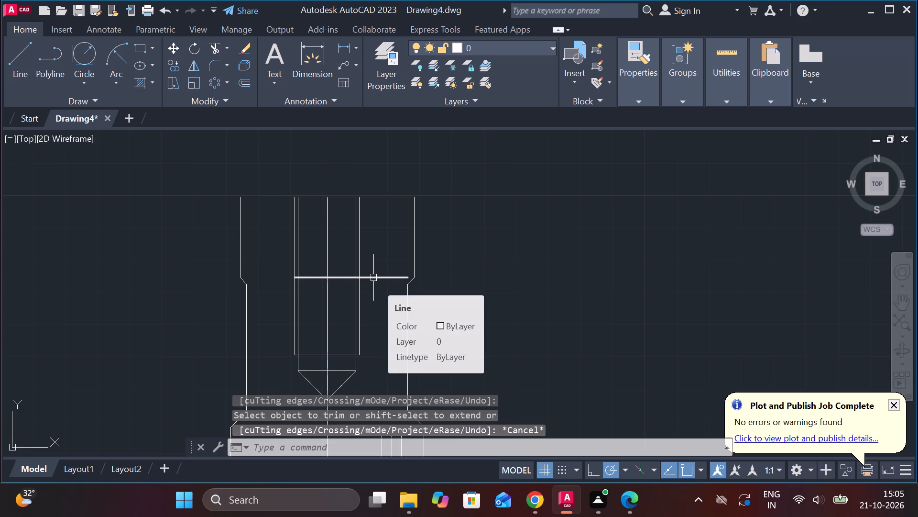
Erase the remaining horizontal line crossing the central hole at the bottom of the head.
{"action": "left_click", "coordinate": [373, 278]}
{"action": "type", "text": "e"}
{"action": "key", "text": "space"}
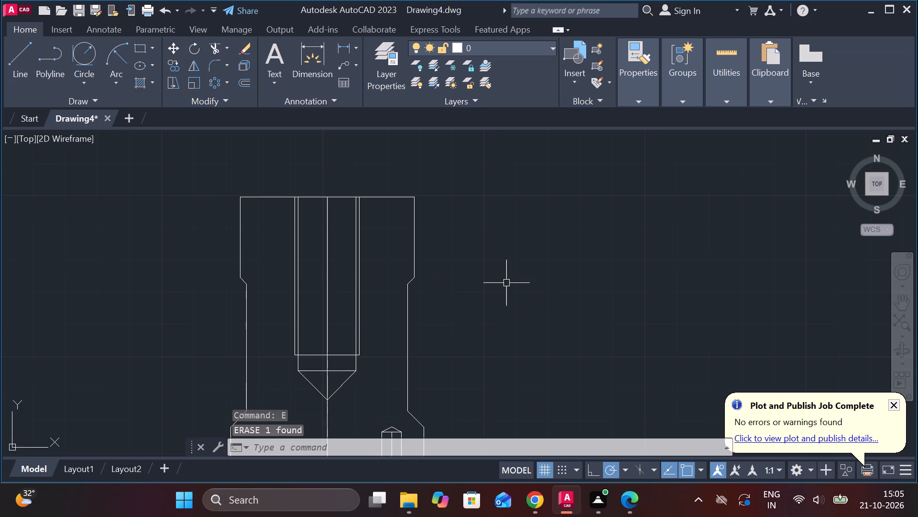
Add a linear dimension for the full width of the block's bottom edge, placed below the block.
{"action": "scroll", "coordinate": [506, 283], "scroll_direction": "down", "scroll_amount": 2}
{"action": "scroll", "coordinate": [506, 285], "scroll_direction": "up", "scroll_amount": 2}
{"action": "middle_click_drag", "start_coordinate": [508, 324], "coordinate": [574, 232]}
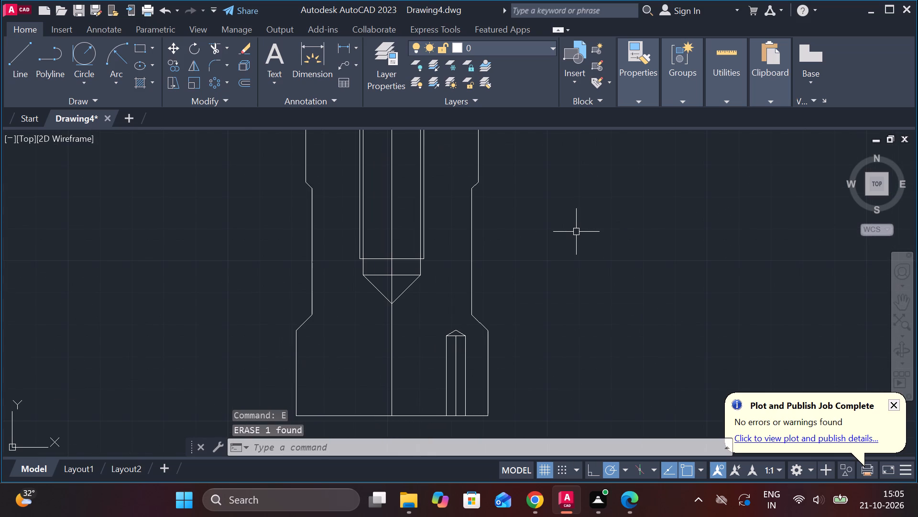
{"action": "left_click", "coordinate": [350, 49]}
{"action": "middle_click_drag", "start_coordinate": [498, 270], "coordinate": [486, 169]}
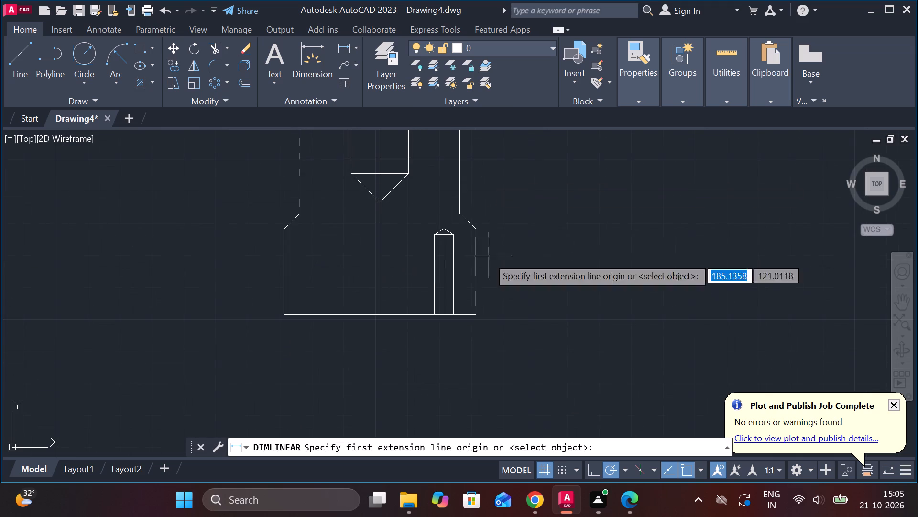
{"action": "left_click", "coordinate": [284, 316]}
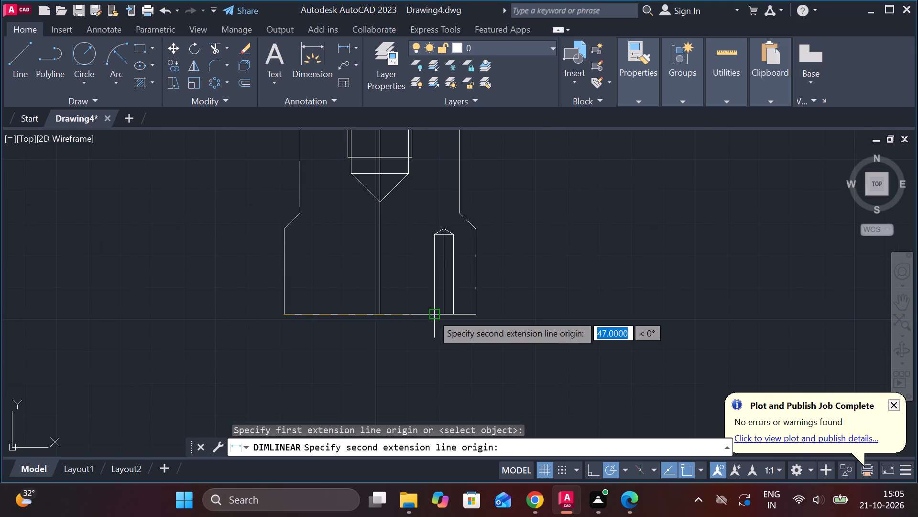
{"action": "left_click", "coordinate": [480, 317]}
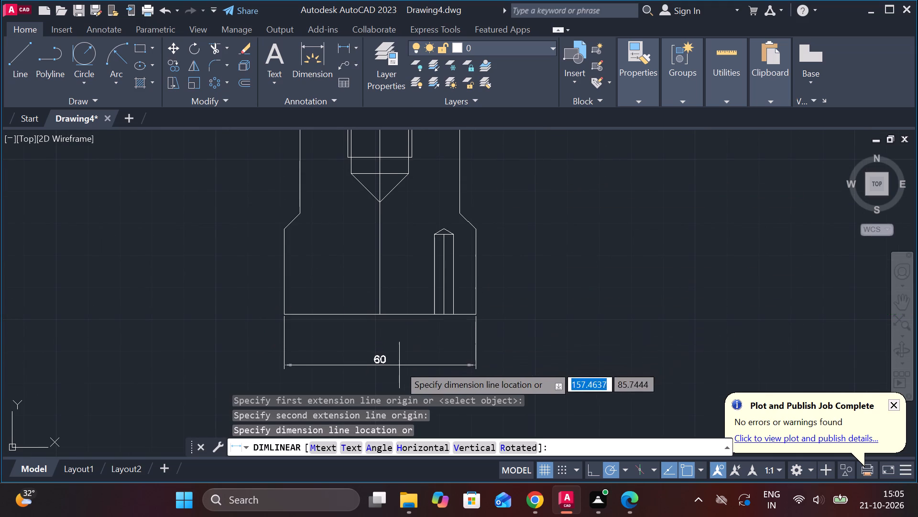
{"action": "middle_click_drag", "start_coordinate": [398, 365], "coordinate": [393, 346]}
{"action": "left_click", "coordinate": [389, 361]}
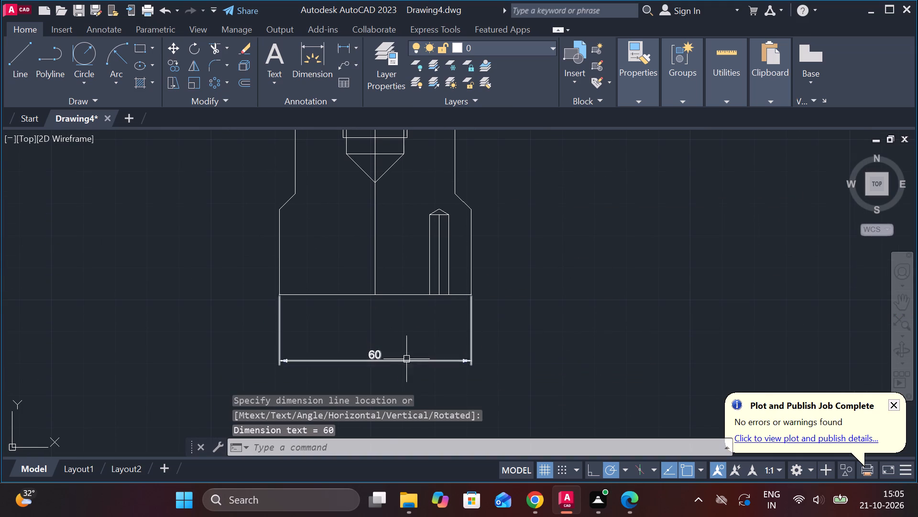
{"action": "scroll", "coordinate": [421, 347], "scroll_direction": "down", "scroll_amount": 1}
{"action": "key", "text": "Escape"}
{"action": "scroll", "coordinate": [514, 315], "scroll_direction": "down", "scroll_amount": 1}
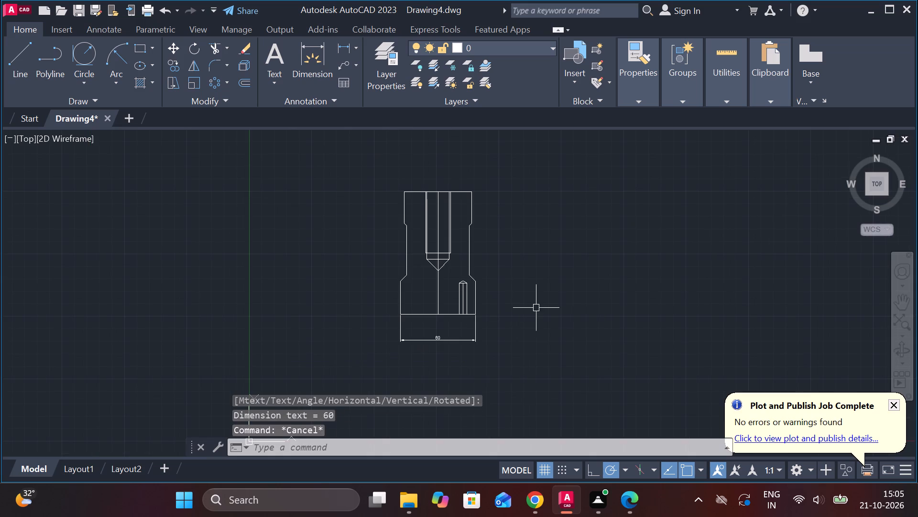
Modify dimension style ISO-25 to arrow size 5, text height 7 and ISO standard text alignment, and set it current.
{"action": "type", "text": "d"}
{"action": "key", "text": "space"}
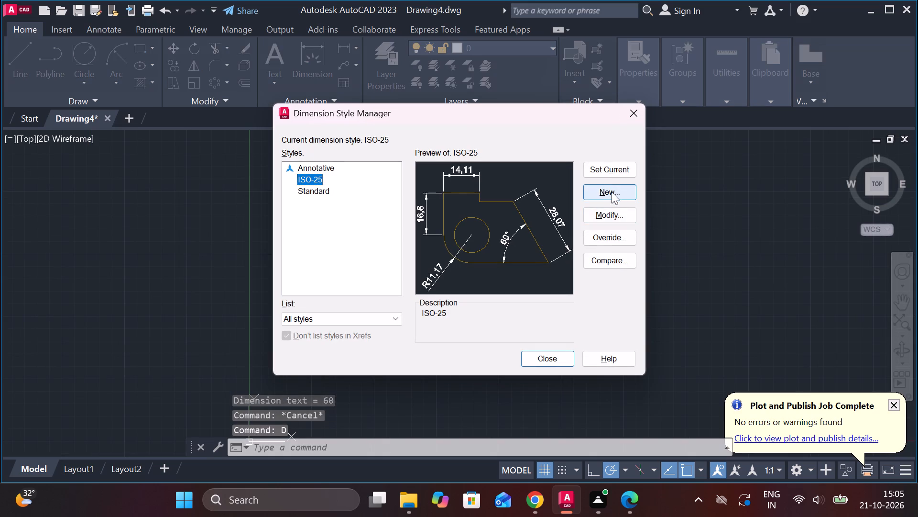
{"action": "left_click", "coordinate": [615, 211]}
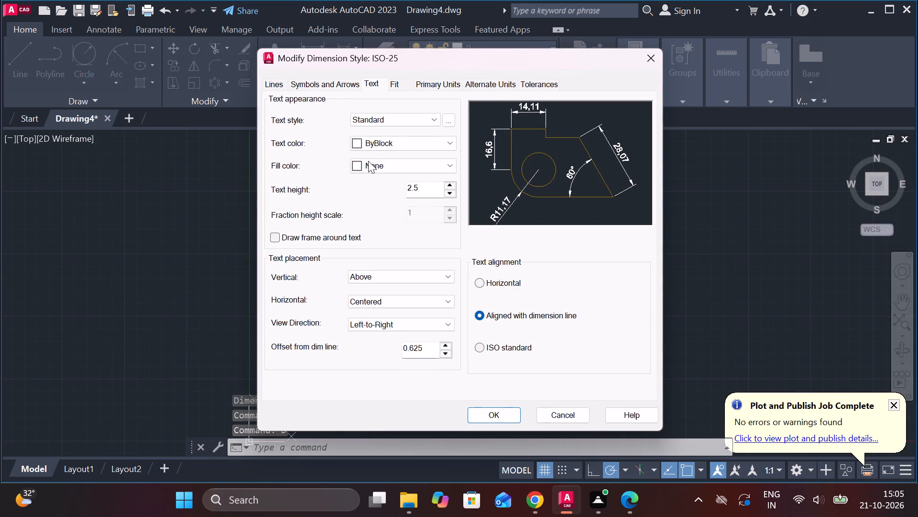
{"action": "left_click", "coordinate": [342, 87]}
{"action": "left_click_drag", "start_coordinate": [292, 235], "coordinate": [234, 234]}
{"action": "key", "text": "5"}
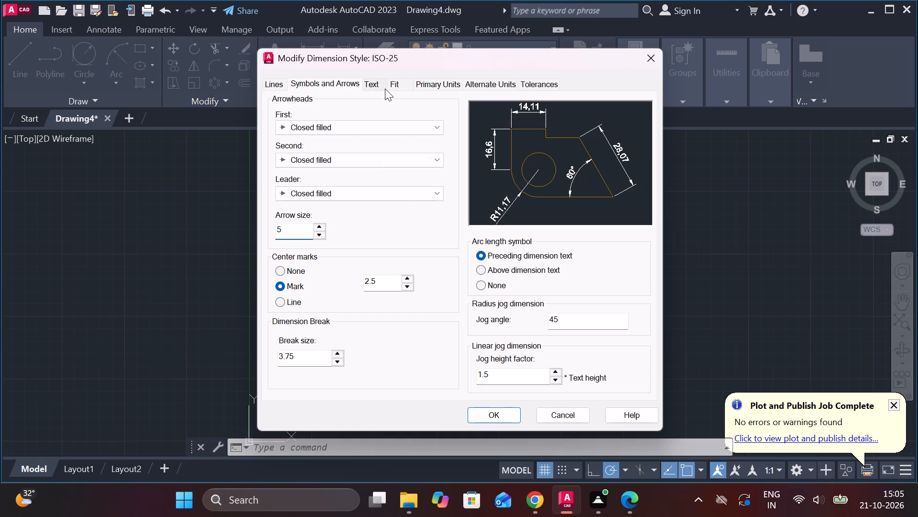
{"action": "left_click", "coordinate": [385, 89]}
{"action": "left_click_drag", "start_coordinate": [421, 193], "coordinate": [358, 193]}
{"action": "key", "text": "7"}
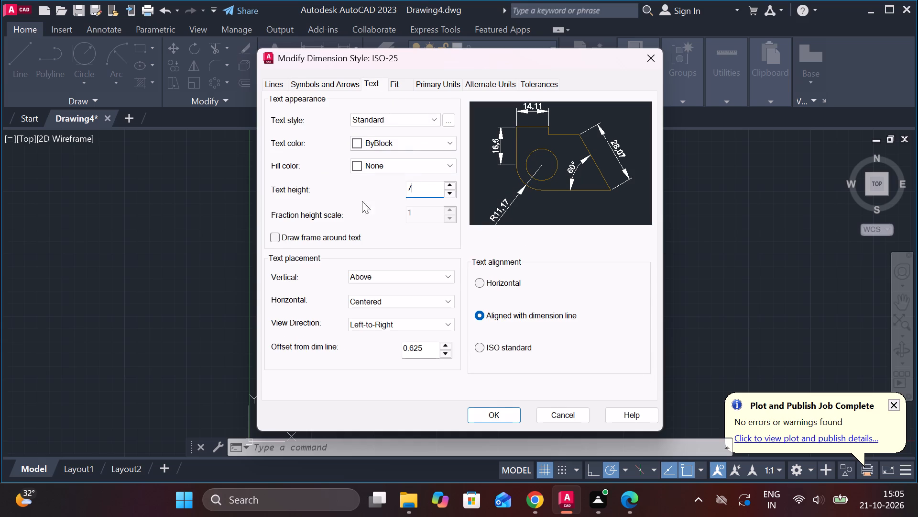
{"action": "left_click", "coordinate": [486, 346]}
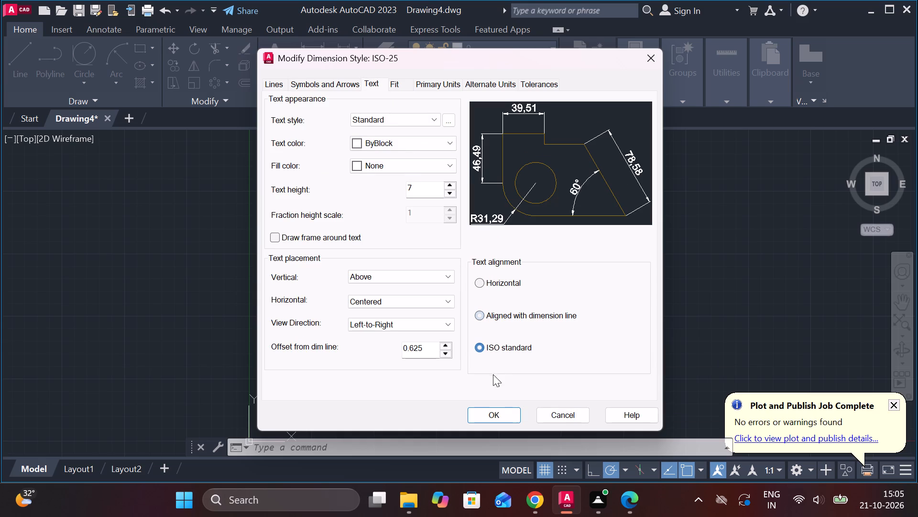
{"action": "left_click", "coordinate": [499, 416]}
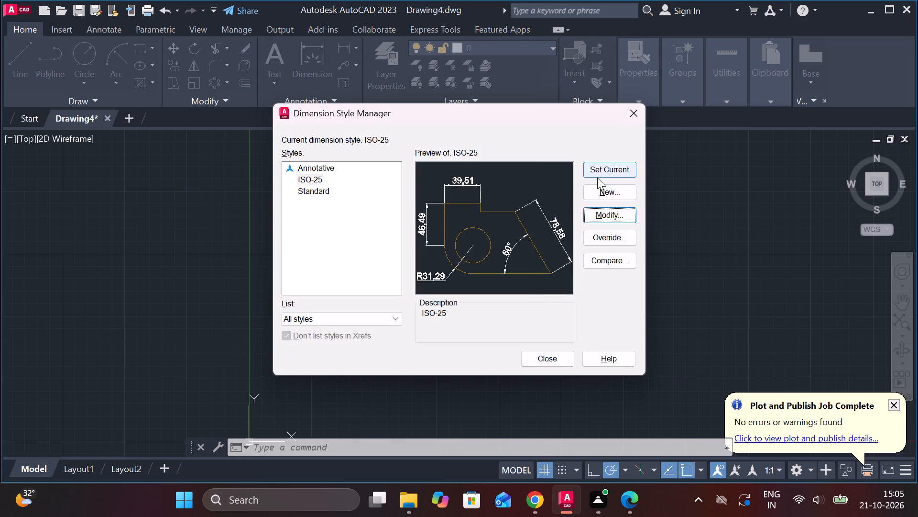
{"action": "left_click", "coordinate": [598, 175]}
{"action": "left_click", "coordinate": [547, 356]}
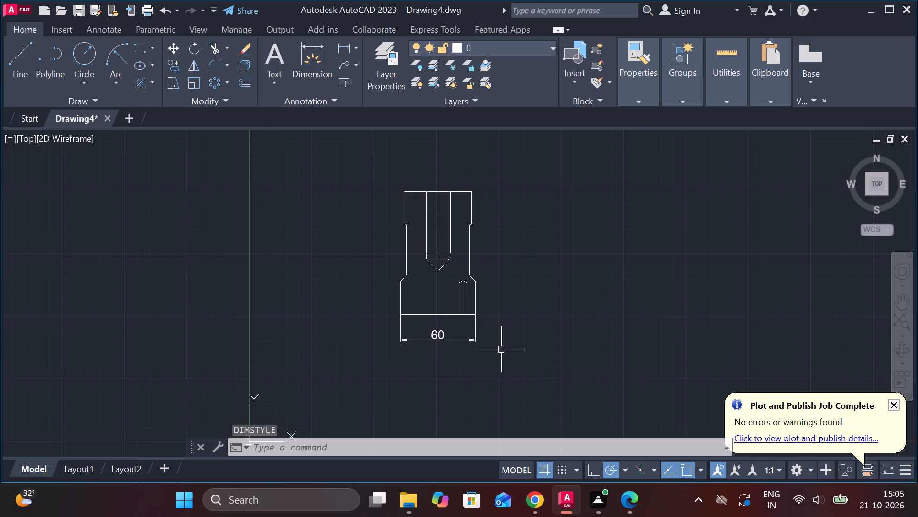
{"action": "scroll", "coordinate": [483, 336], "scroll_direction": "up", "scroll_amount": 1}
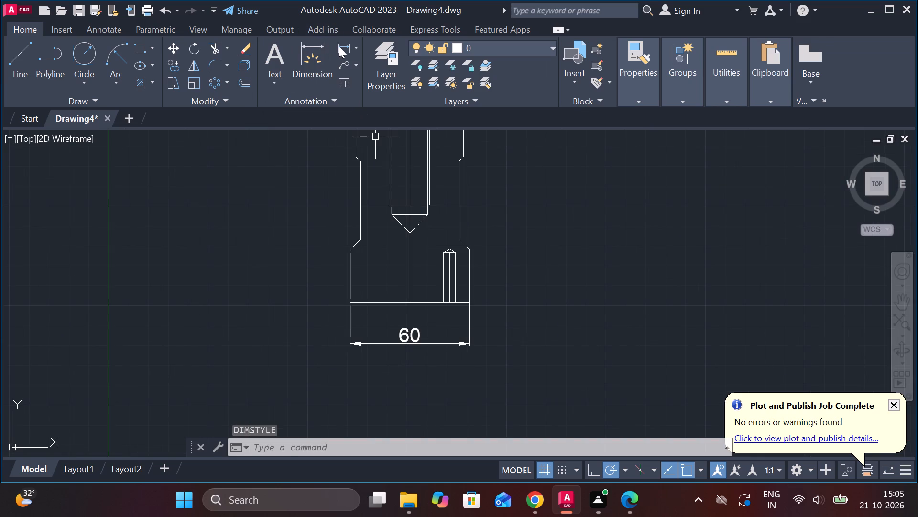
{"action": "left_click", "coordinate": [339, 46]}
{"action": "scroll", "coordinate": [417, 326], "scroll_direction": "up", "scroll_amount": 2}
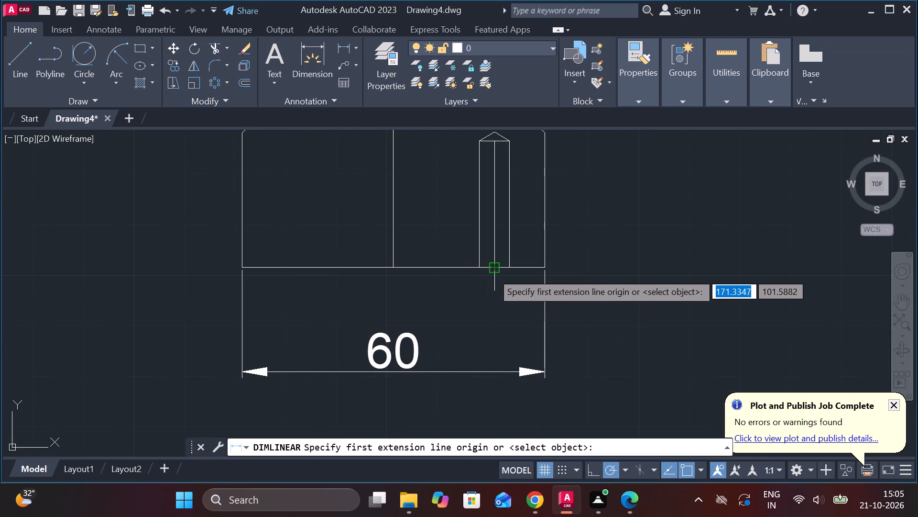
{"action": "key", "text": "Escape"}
Mirror the small hole's centre line about the block's vertical centre line, keeping the original line.
{"action": "double_click", "coordinate": [495, 230]}
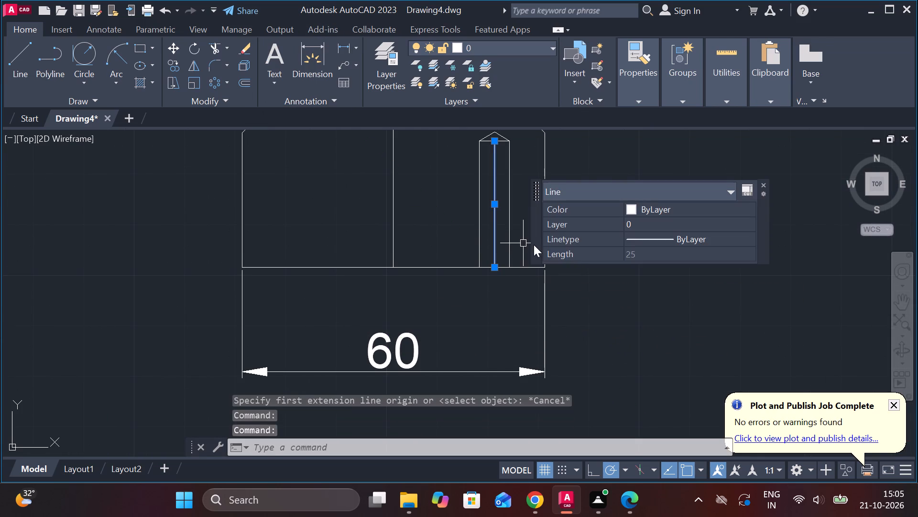
{"action": "type", "text": "mi"}
{"action": "key", "text": "Return"}
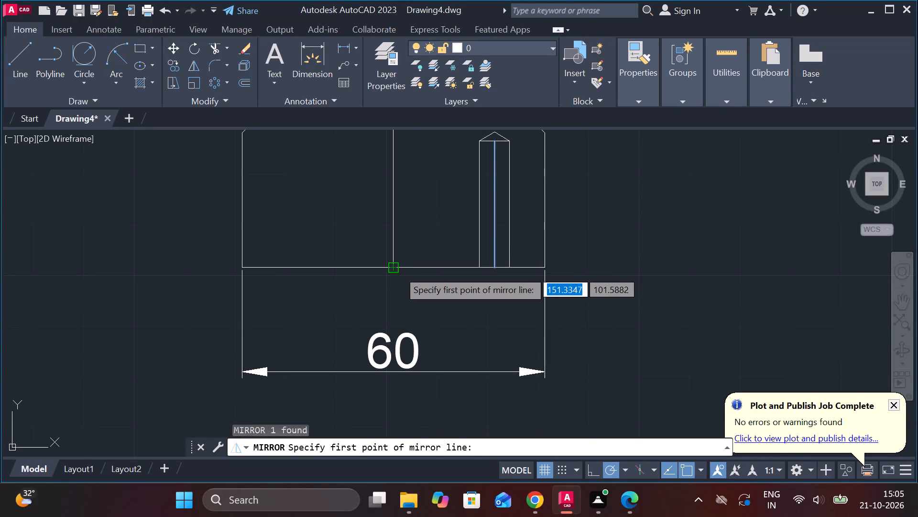
{"action": "left_click", "coordinate": [398, 270]}
{"action": "left_click", "coordinate": [393, 163]}
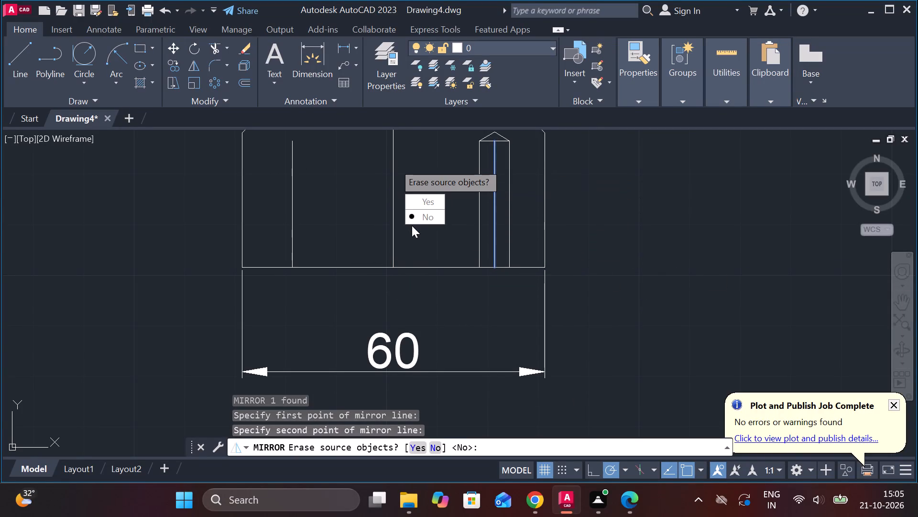
{"action": "left_click_drag", "start_coordinate": [412, 224], "coordinate": [393, 163]}
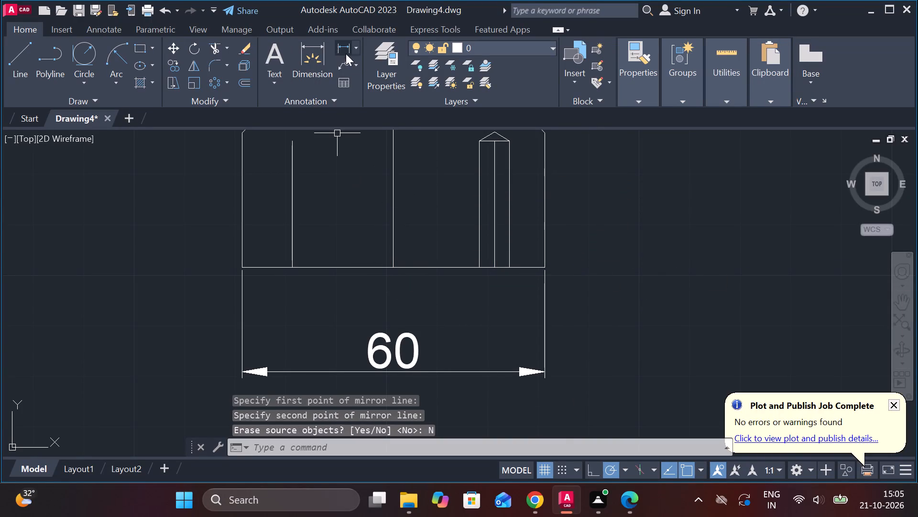
Add a linear dimension between the mirrored line and the small hole's centre line, placed between the bottom edge and the full-width dimension.
{"action": "left_click", "coordinate": [340, 51]}
{"action": "left_click", "coordinate": [297, 261]}
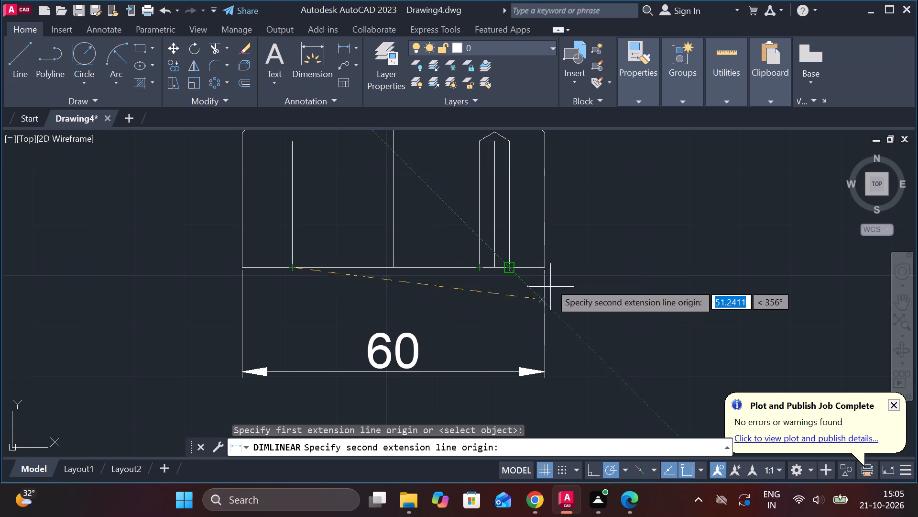
{"action": "left_click", "coordinate": [497, 272]}
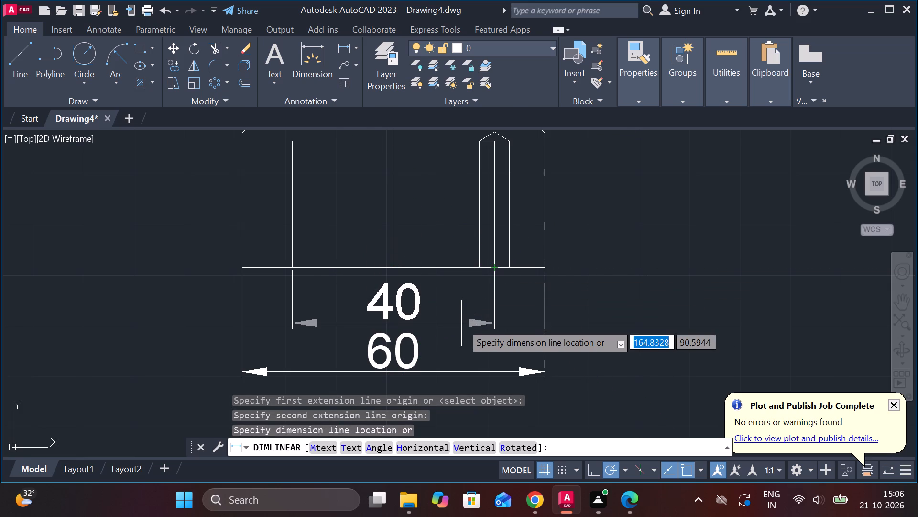
{"action": "left_click", "coordinate": [461, 323]}
Add a horizontal linear dimension across the narrower body's two side walls, just below the head's chamfers.
{"action": "scroll", "coordinate": [440, 328], "scroll_direction": "down", "scroll_amount": 1}
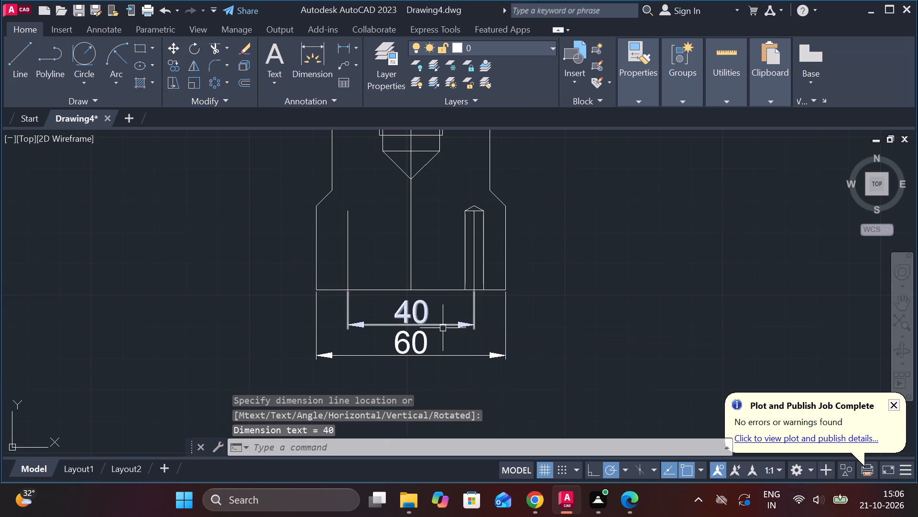
{"action": "scroll", "coordinate": [438, 337], "scroll_direction": "up", "scroll_amount": 1}
{"action": "scroll", "coordinate": [441, 338], "scroll_direction": "down", "scroll_amount": 3}
{"action": "scroll", "coordinate": [433, 278], "scroll_direction": "up", "scroll_amount": 1}
{"action": "middle_click_drag", "start_coordinate": [539, 234], "coordinate": [538, 242]}
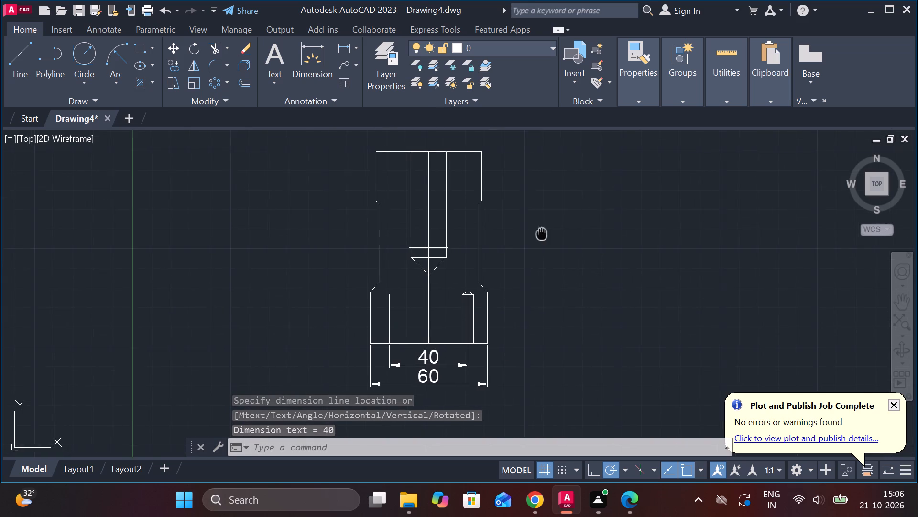
{"action": "middle_click_drag", "start_coordinate": [538, 242], "coordinate": [533, 261]}
{"action": "key", "text": "space"}
{"action": "scroll", "coordinate": [388, 232], "scroll_direction": "up", "scroll_amount": 2}
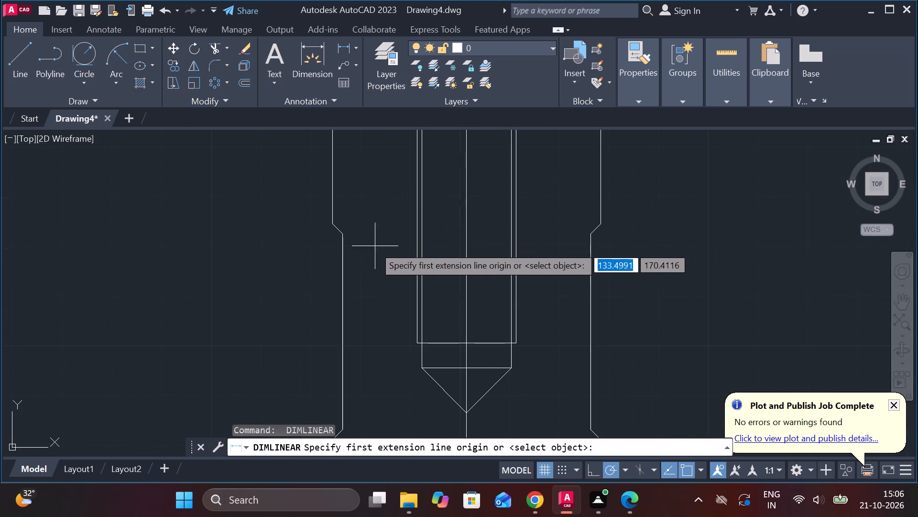
{"action": "left_click", "coordinate": [340, 256]}
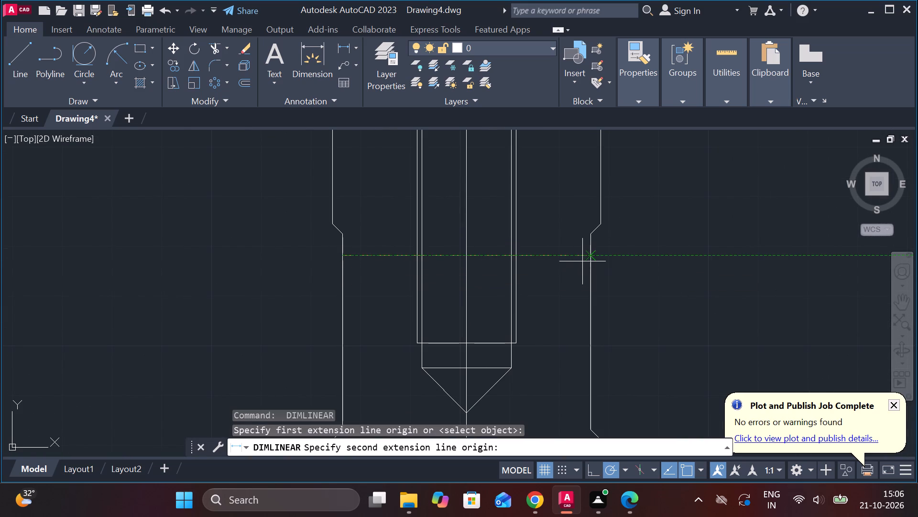
{"action": "left_click", "coordinate": [587, 260]}
{"action": "left_click", "coordinate": [626, 257]}
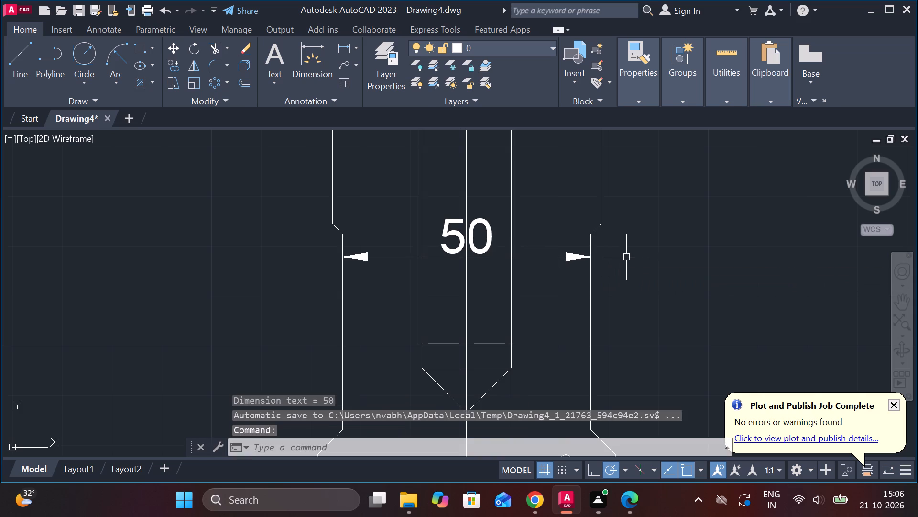
Move the body width dimension's text outside the block, to the right of its right wall.
{"action": "key", "text": "Escape"}
{"action": "left_click", "coordinate": [479, 232]}
{"action": "key", "text": "Escape"}
{"action": "left_click", "coordinate": [487, 232]}
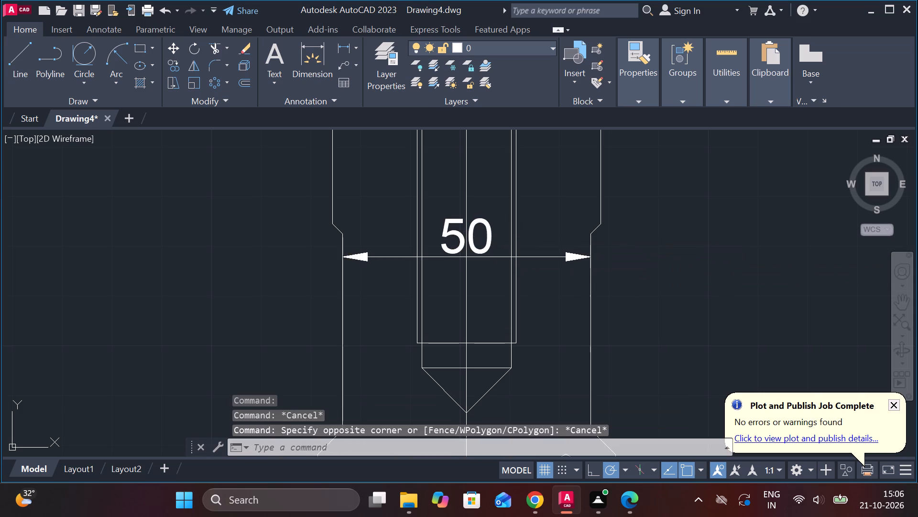
{"action": "left_click", "coordinate": [468, 238]}
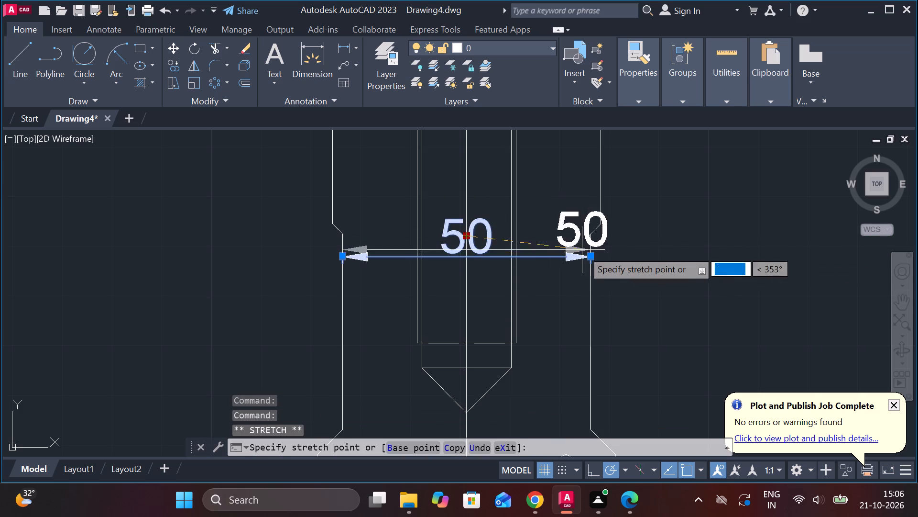
{"action": "left_click", "coordinate": [630, 269]}
{"action": "key", "text": "Escape"}
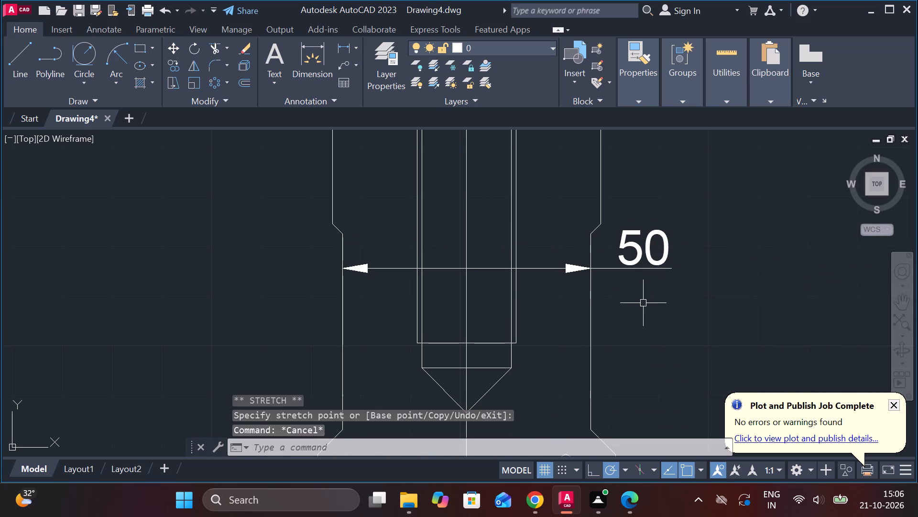
Add a linear dimension for the head's width, placed below the body width dimension.
{"action": "scroll", "coordinate": [644, 309], "scroll_direction": "down", "scroll_amount": 1}
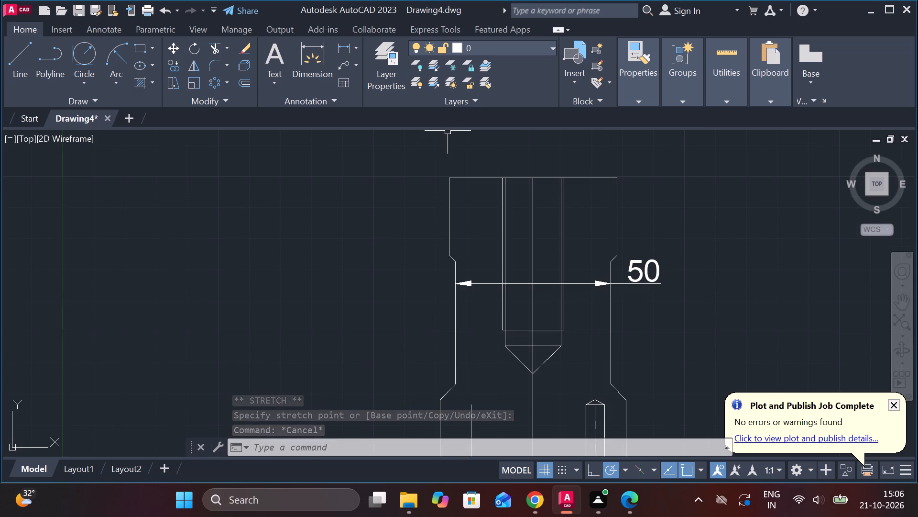
{"action": "left_click", "coordinate": [343, 51]}
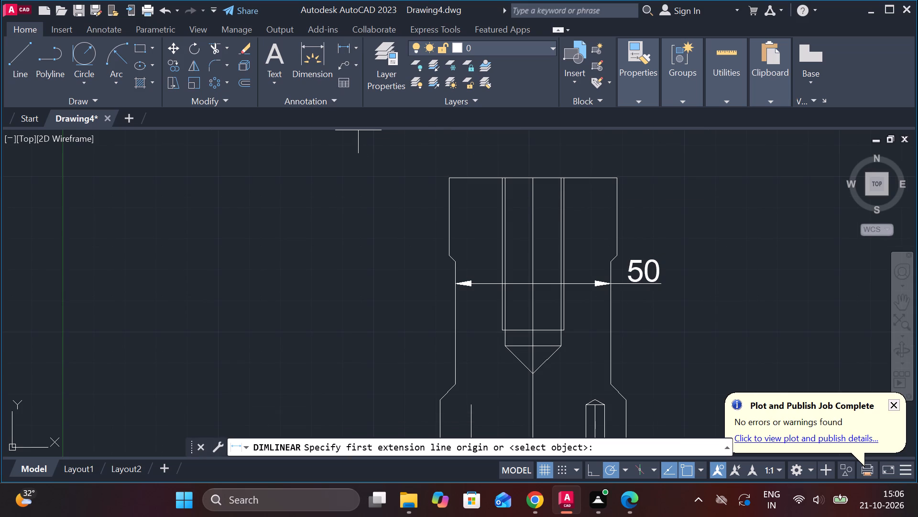
{"action": "left_click", "coordinate": [449, 215]}
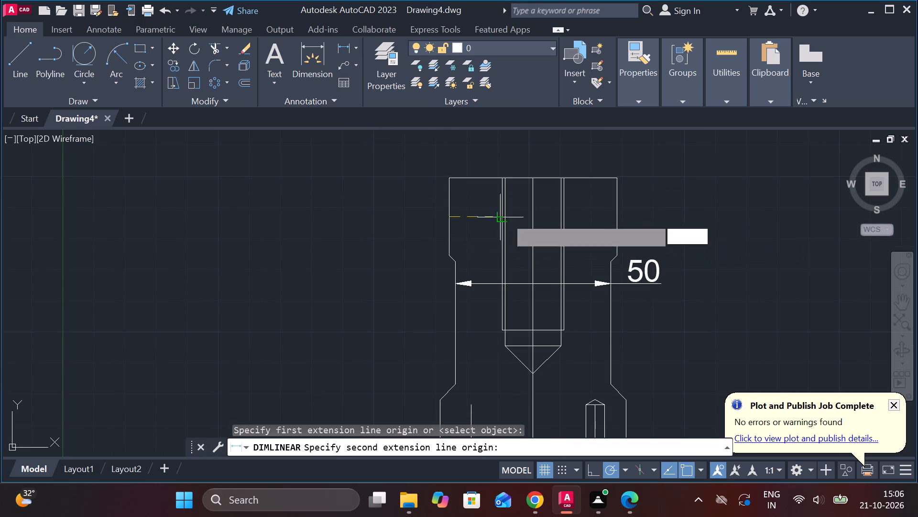
{"action": "left_click", "coordinate": [612, 214]}
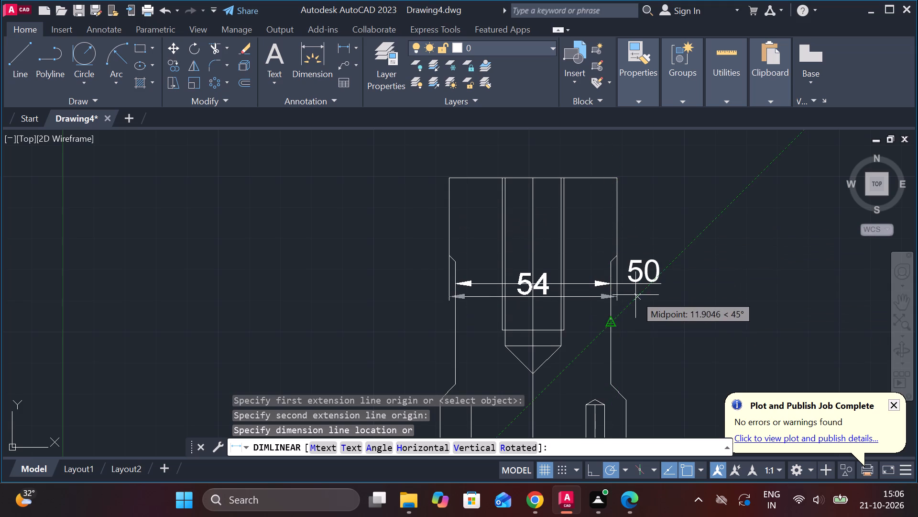
{"action": "left_click", "coordinate": [635, 313]}
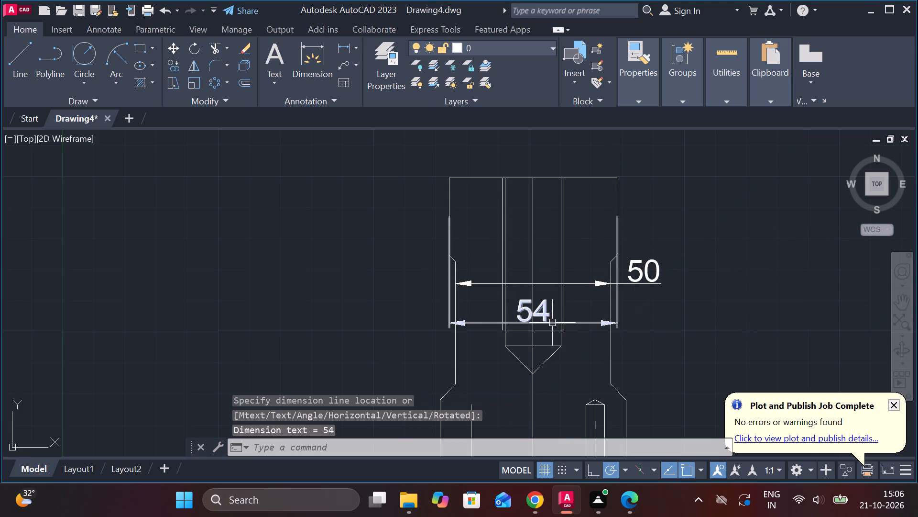
Move the head width dimension's text outside the block, to the left of its left wall.
{"action": "left_click", "coordinate": [552, 322]}
{"action": "left_click", "coordinate": [533, 310]}
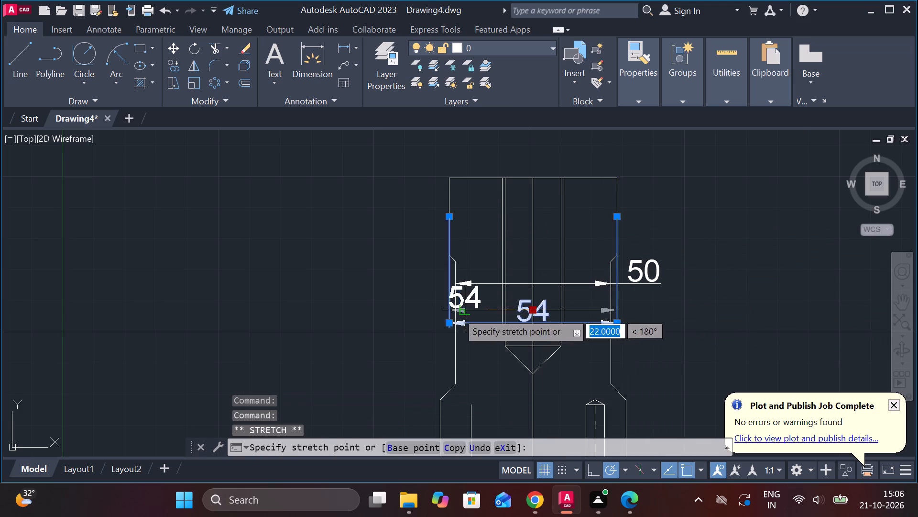
{"action": "left_click", "coordinate": [429, 312]}
{"action": "key", "text": "grave"}
{"action": "key", "text": "Escape"}
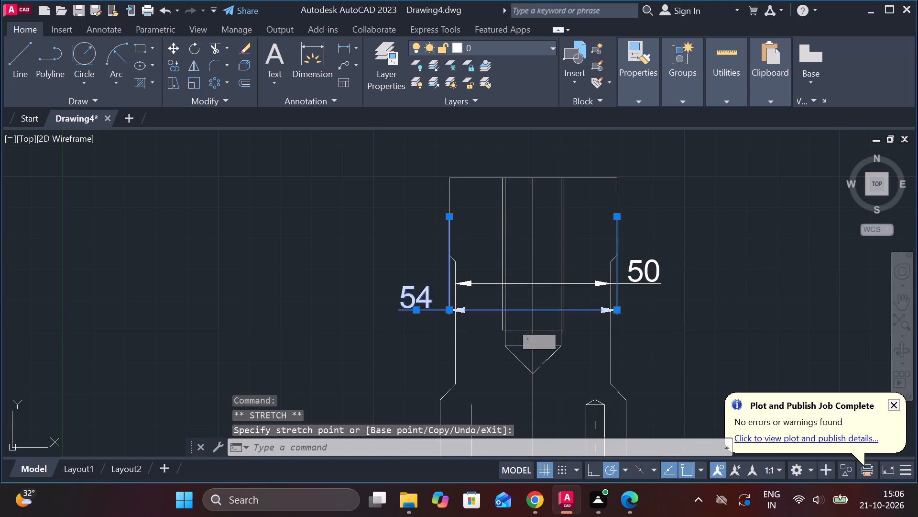
Add a linear dimension between the central hole's outer thread lines at the top edge, placed above the block.
{"action": "middle_click_drag", "start_coordinate": [631, 334], "coordinate": [604, 306]}
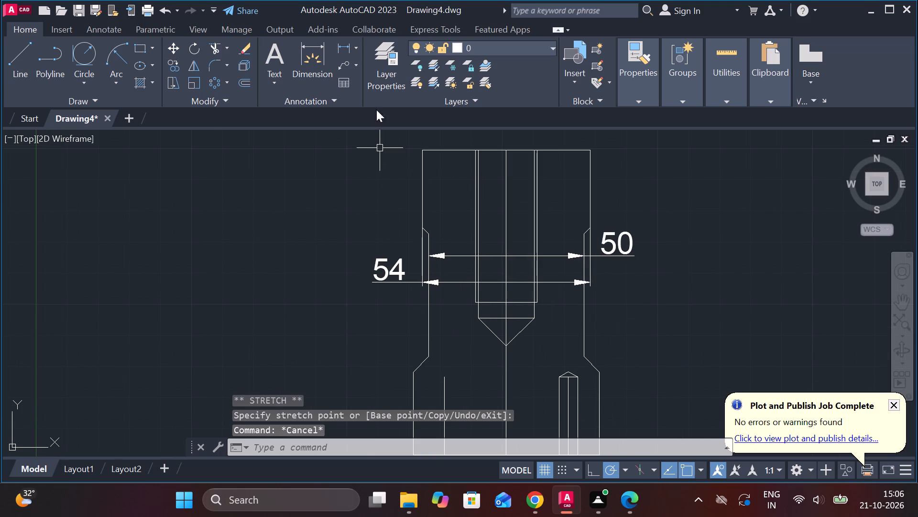
{"action": "left_click", "coordinate": [347, 54]}
{"action": "middle_click_drag", "start_coordinate": [396, 170], "coordinate": [367, 243]}
{"action": "scroll", "coordinate": [443, 234], "scroll_direction": "up", "scroll_amount": 2}
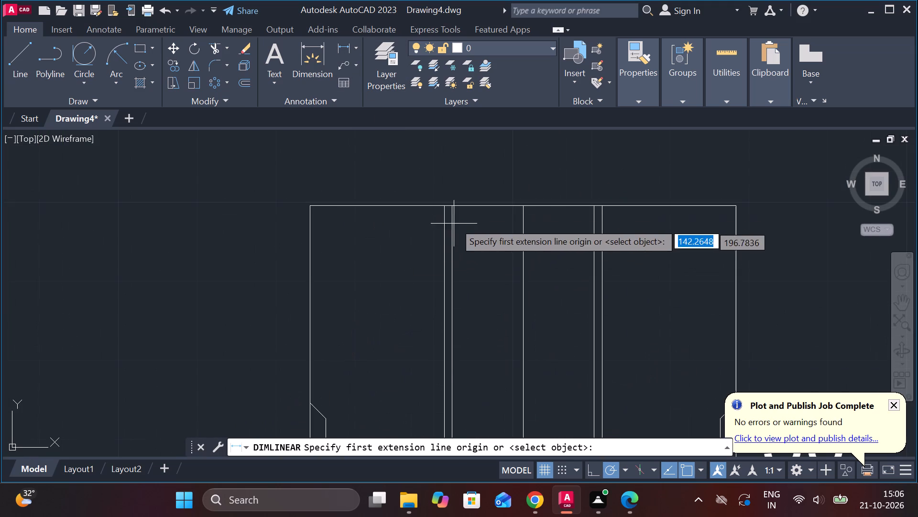
{"action": "left_click", "coordinate": [446, 209]}
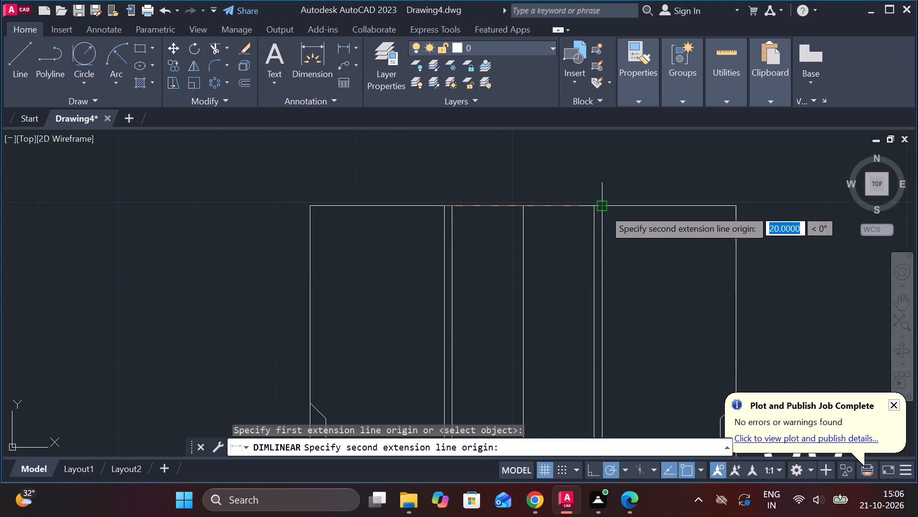
{"action": "left_click", "coordinate": [604, 209]}
{"action": "middle_click_drag", "start_coordinate": [538, 180], "coordinate": [500, 250]}
{"action": "left_click", "coordinate": [500, 216]}
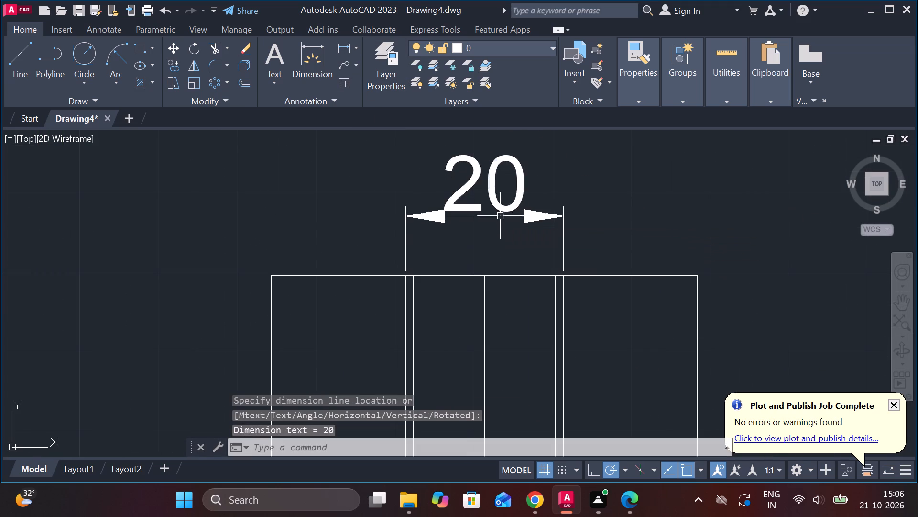
Add the prefix M to the central hole's dimension text so that it reads M20.
{"action": "double_click", "coordinate": [461, 181]}
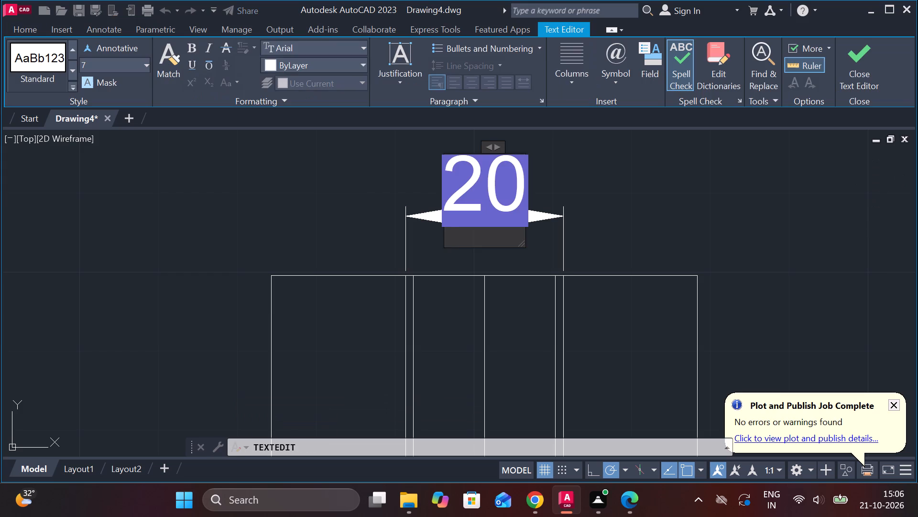
{"action": "key", "text": "m"}
{"action": "key", "text": "BackSpace"}
{"action": "key", "text": "m"}
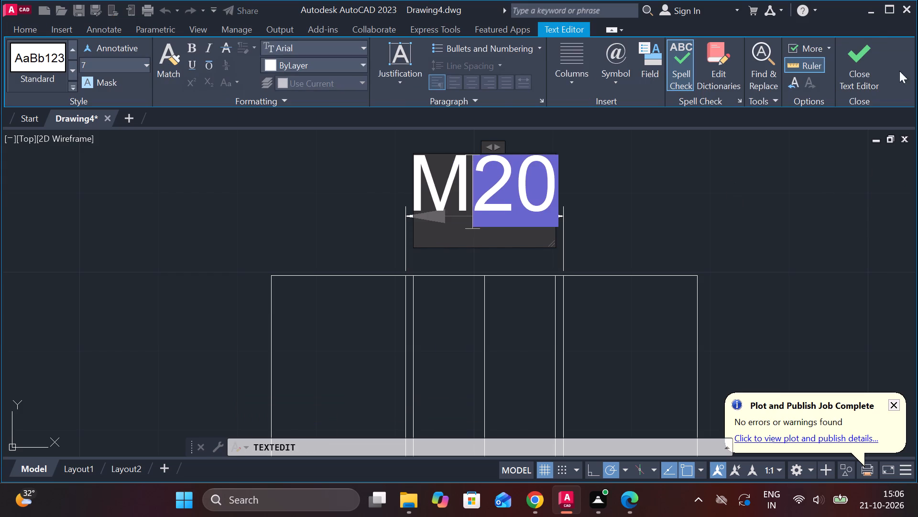
{"action": "left_click", "coordinate": [855, 57]}
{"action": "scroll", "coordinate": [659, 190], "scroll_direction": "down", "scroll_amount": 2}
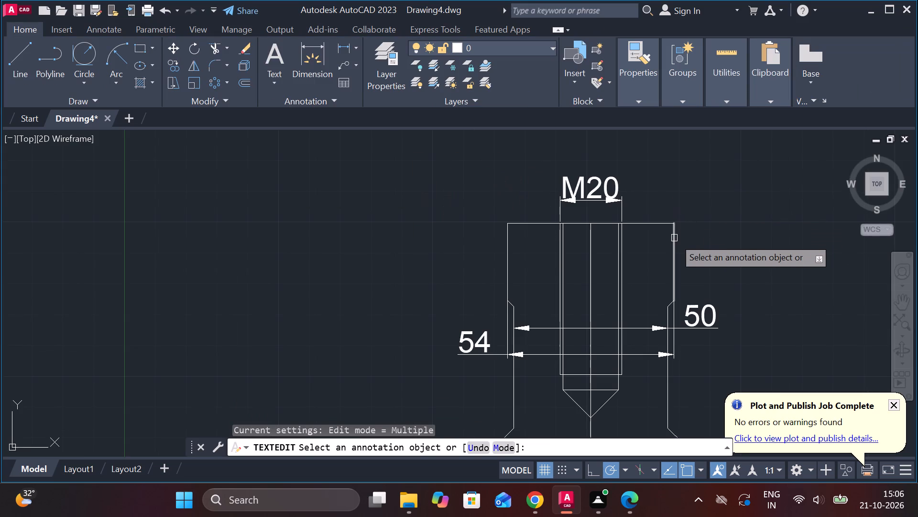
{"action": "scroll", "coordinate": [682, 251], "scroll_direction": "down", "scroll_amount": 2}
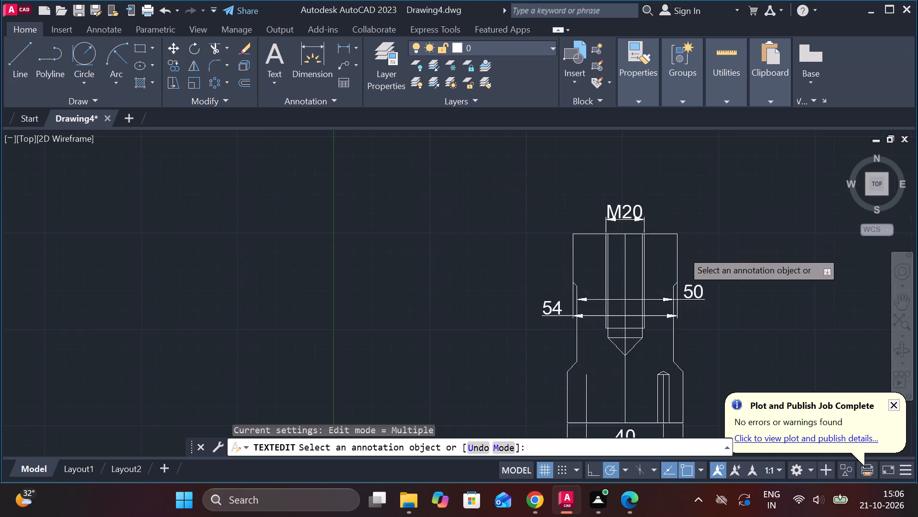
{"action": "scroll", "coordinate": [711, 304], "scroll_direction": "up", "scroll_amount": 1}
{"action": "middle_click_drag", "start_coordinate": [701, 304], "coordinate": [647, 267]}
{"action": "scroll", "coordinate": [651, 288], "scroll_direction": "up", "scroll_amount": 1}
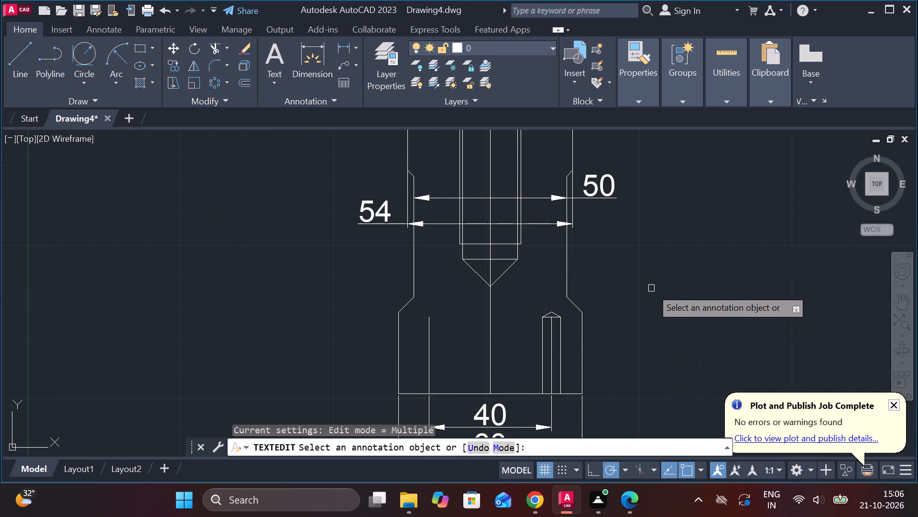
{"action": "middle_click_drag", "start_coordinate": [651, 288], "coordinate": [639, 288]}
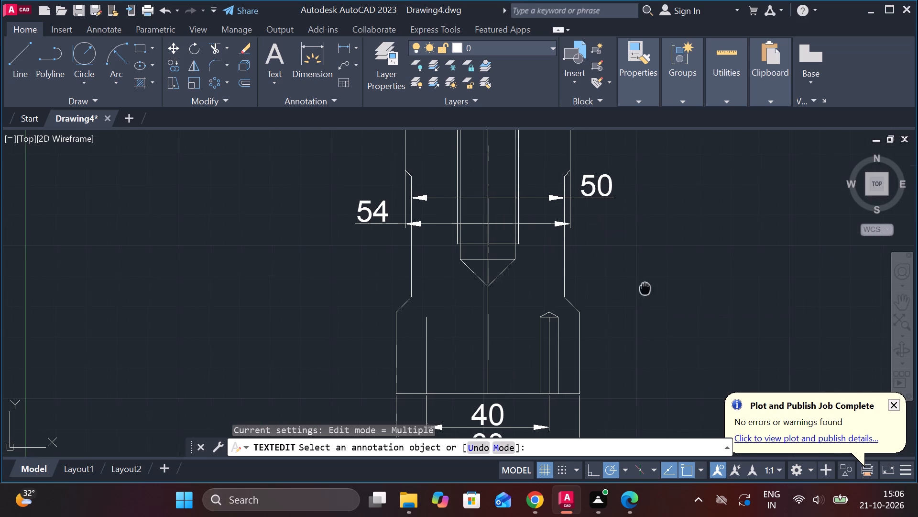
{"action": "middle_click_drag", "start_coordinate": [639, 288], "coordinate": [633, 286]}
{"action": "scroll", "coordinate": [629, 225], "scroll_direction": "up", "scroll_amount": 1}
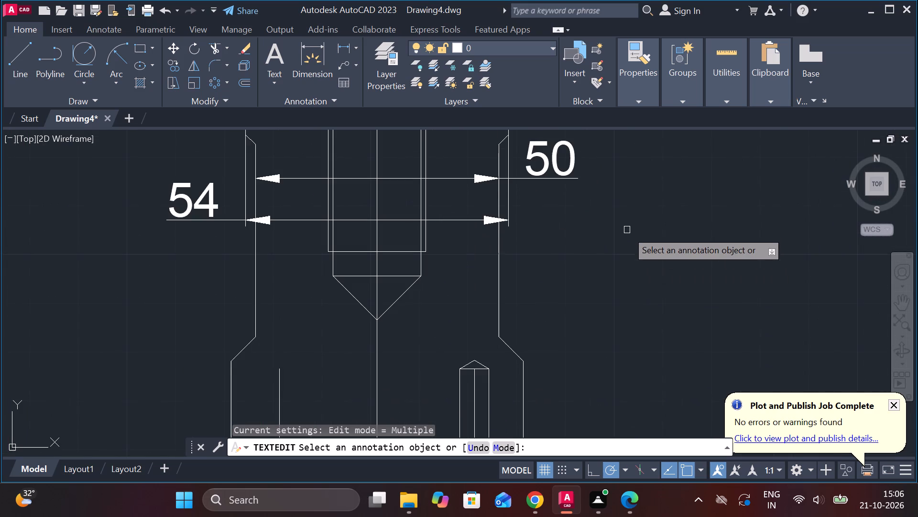
Add a diameter symbol before the body width dimension's text so that it reads Ø50.
{"action": "key", "text": "Escape"}
{"action": "double_click", "coordinate": [534, 159]}
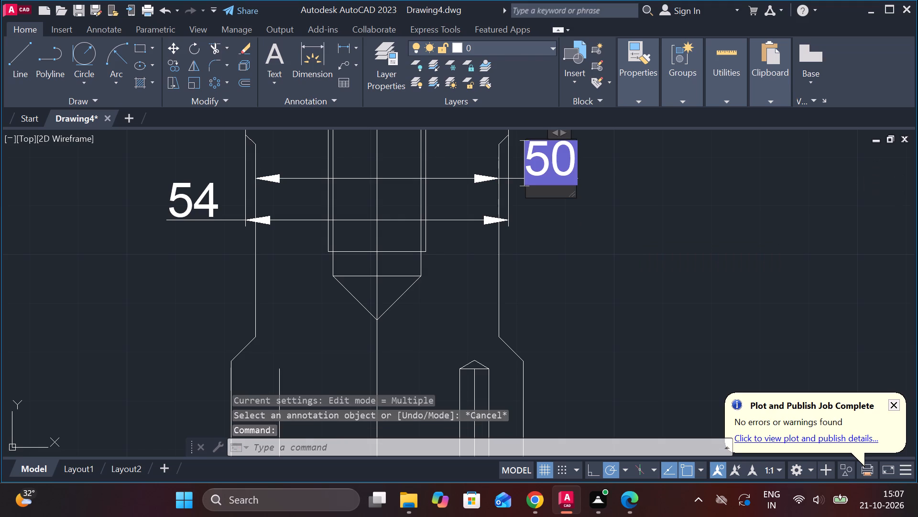
{"action": "left_click", "coordinate": [613, 78]}
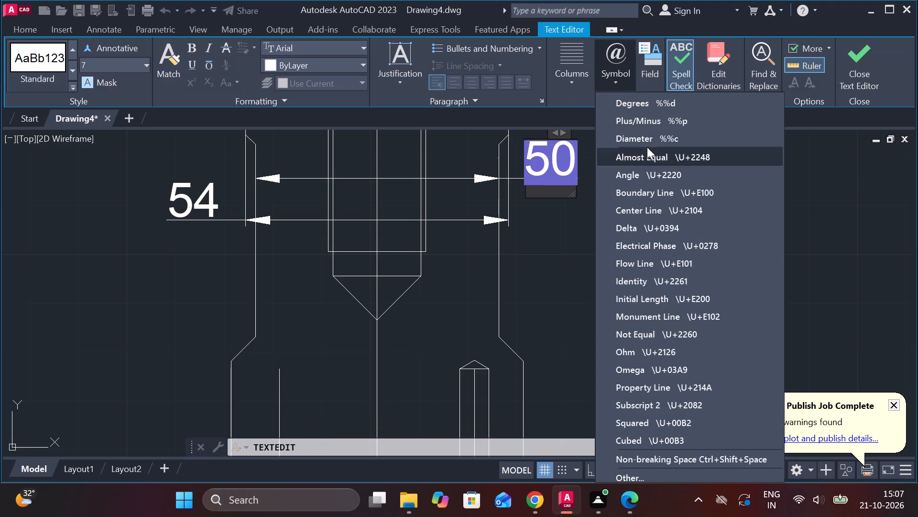
{"action": "left_click", "coordinate": [645, 145]}
{"action": "key", "text": "Escape"}
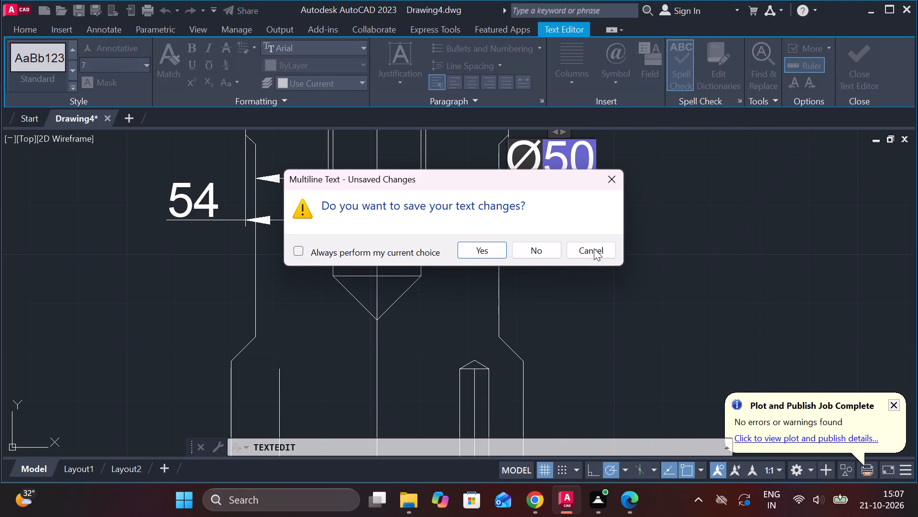
{"action": "left_click", "coordinate": [619, 175]}
{"action": "left_click", "coordinate": [843, 61]}
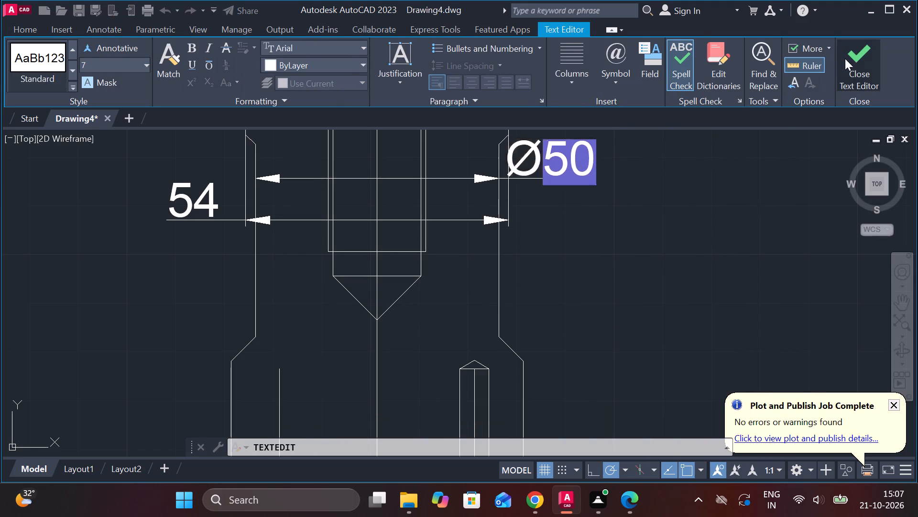
Add a diameter symbol before the head width dimension's text so that it reads Ø54.
{"action": "scroll", "coordinate": [612, 235], "scroll_direction": "down", "scroll_amount": 1}
{"action": "scroll", "coordinate": [416, 245], "scroll_direction": "up", "scroll_amount": 1}
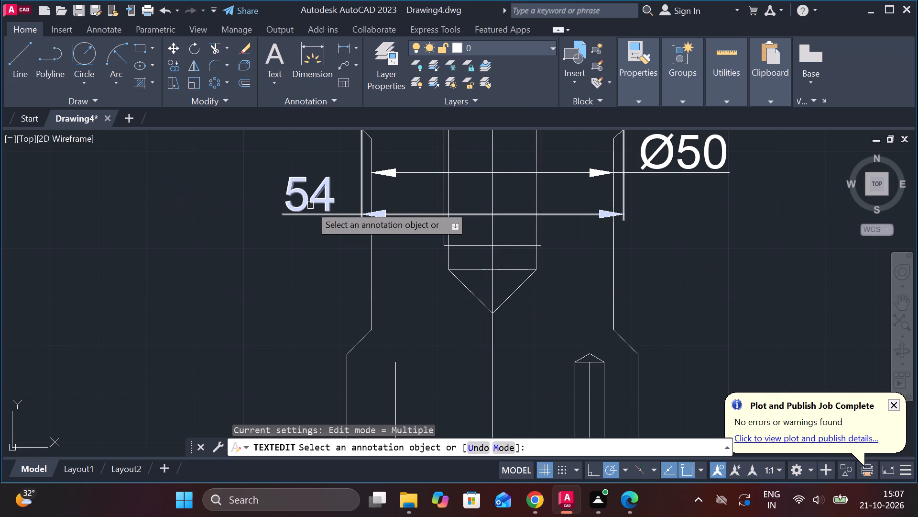
{"action": "double_click", "coordinate": [309, 203]}
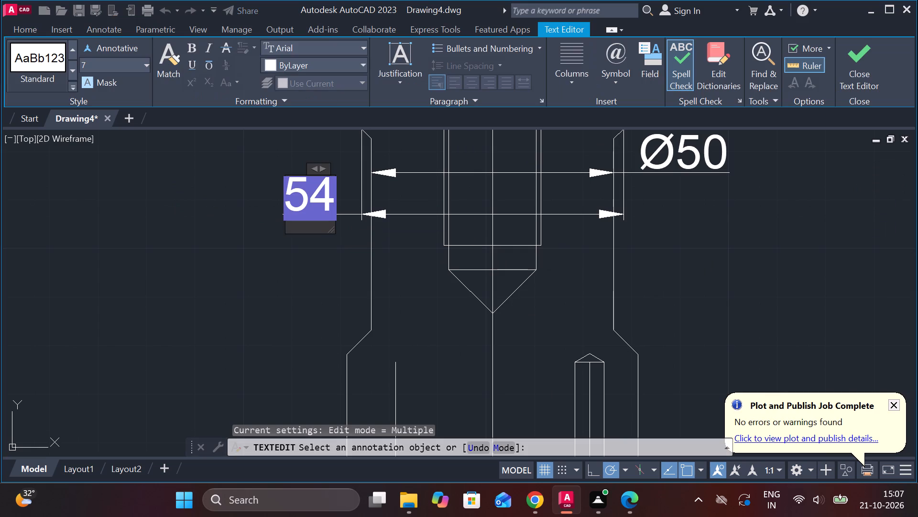
{"action": "left_click", "coordinate": [622, 80]}
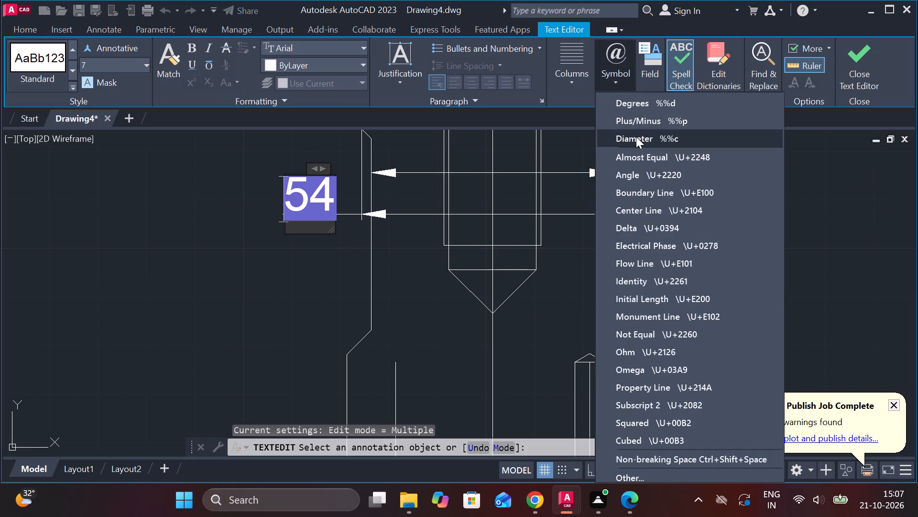
{"action": "left_click", "coordinate": [636, 136]}
{"action": "left_click", "coordinate": [854, 71]}
{"action": "scroll", "coordinate": [701, 313], "scroll_direction": "down", "scroll_amount": 1}
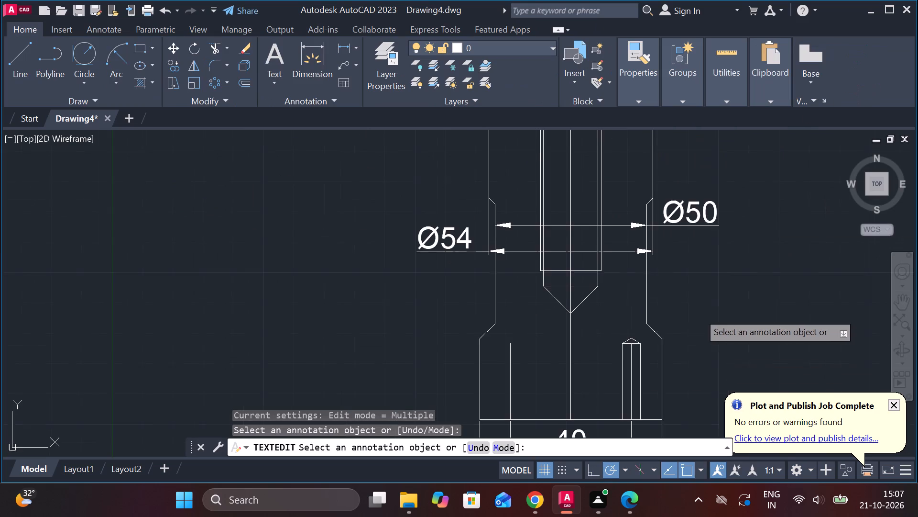
{"action": "middle_click_drag", "start_coordinate": [698, 313], "coordinate": [692, 258]}
{"action": "key", "text": "Escape"}
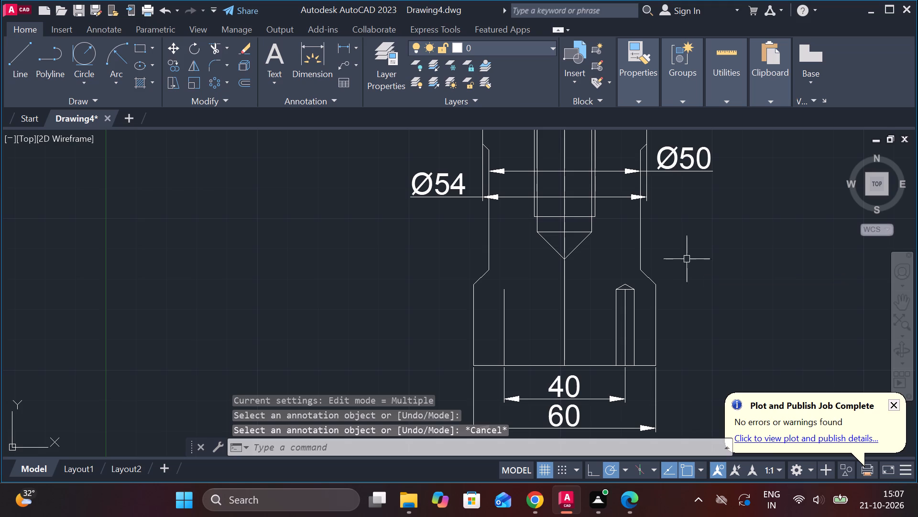
Move the base width dimension (60) farther down, away from the hole spacing dimension.
{"action": "middle_click_drag", "start_coordinate": [669, 276], "coordinate": [621, 222]}
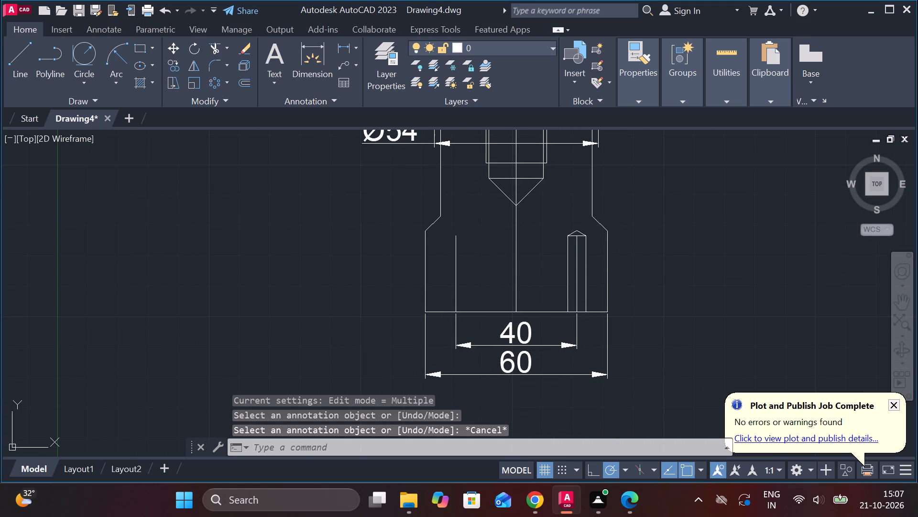
{"action": "scroll", "coordinate": [520, 349], "scroll_direction": "up", "scroll_amount": 1}
{"action": "middle_click_drag", "start_coordinate": [519, 341], "coordinate": [514, 244]}
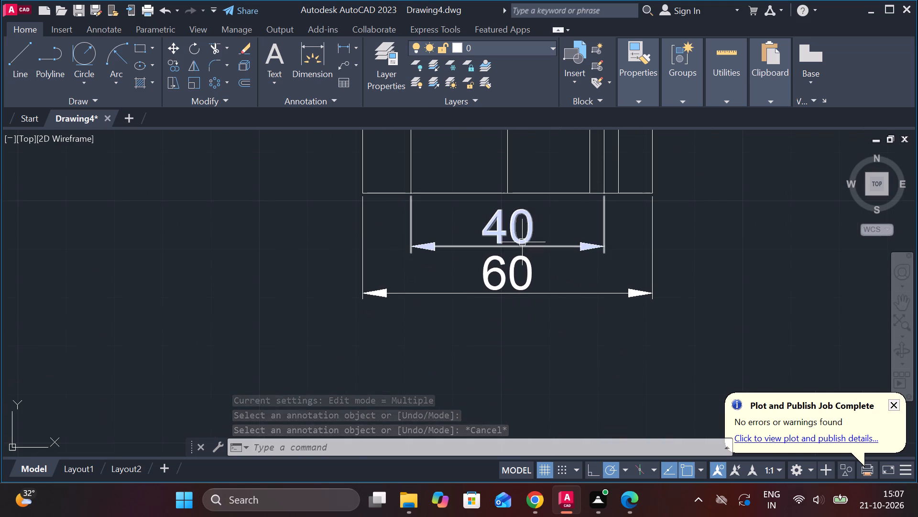
{"action": "left_click", "coordinate": [514, 277]}
{"action": "left_click", "coordinate": [509, 276]}
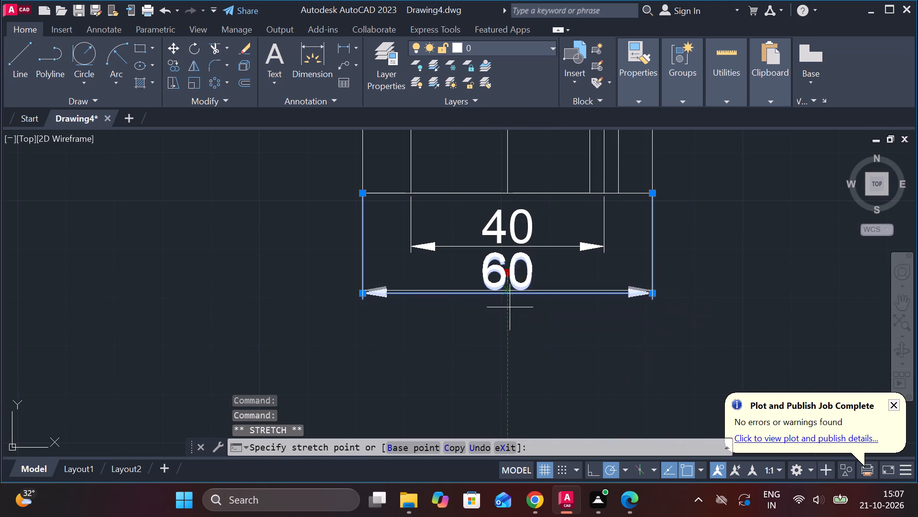
{"action": "left_click", "coordinate": [510, 321]}
{"action": "key", "text": "Escape"}
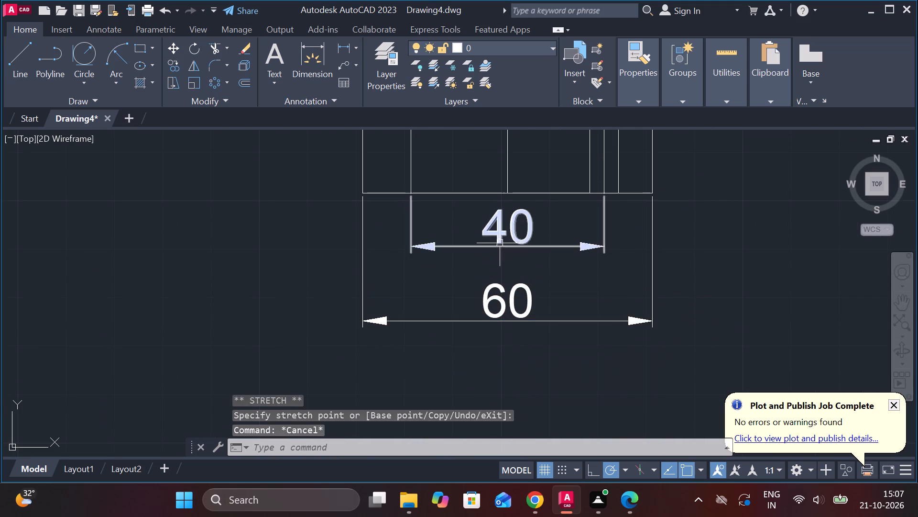
Move the hole spacing dimension (40) lower, spacing it between the block's bottom edge and the base width dimension.
{"action": "left_click", "coordinate": [500, 241]}
{"action": "left_click", "coordinate": [505, 229]}
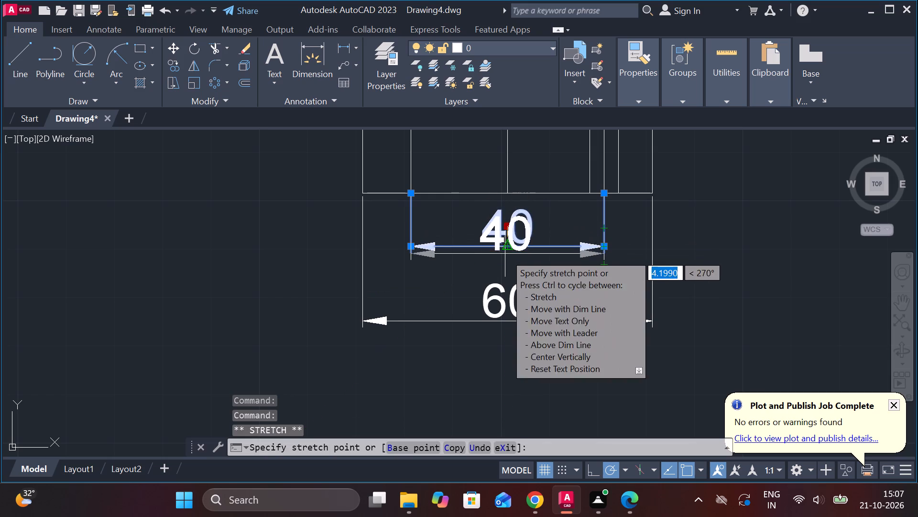
{"action": "left_click", "coordinate": [505, 256]}
{"action": "key", "text": "Escape"}
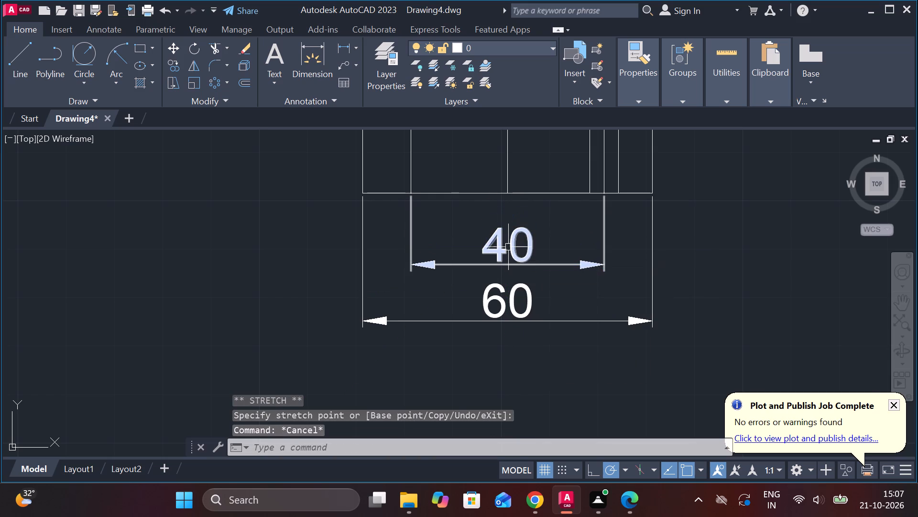
{"action": "scroll", "coordinate": [508, 247], "scroll_direction": "up", "scroll_amount": 3}
{"action": "scroll", "coordinate": [506, 282], "scroll_direction": "down", "scroll_amount": 3}
{"action": "left_click", "coordinate": [523, 285]}
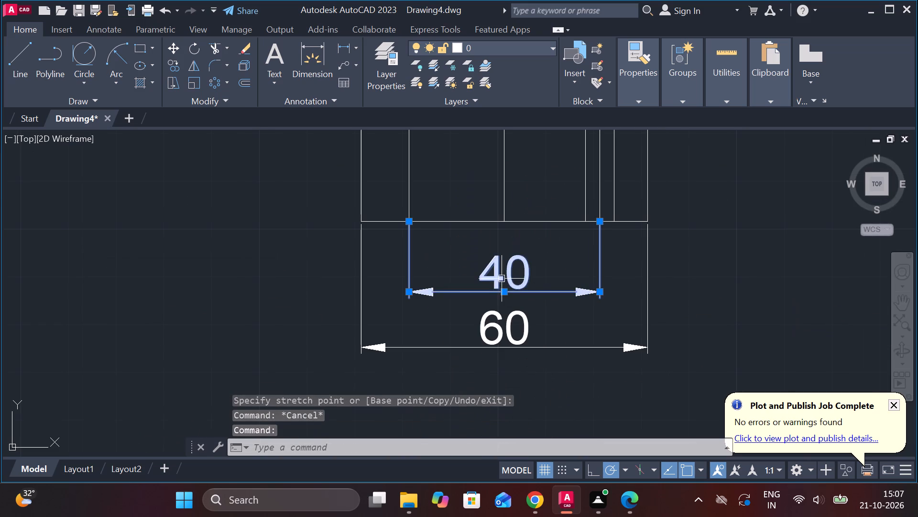
{"action": "left_click", "coordinate": [503, 290]}
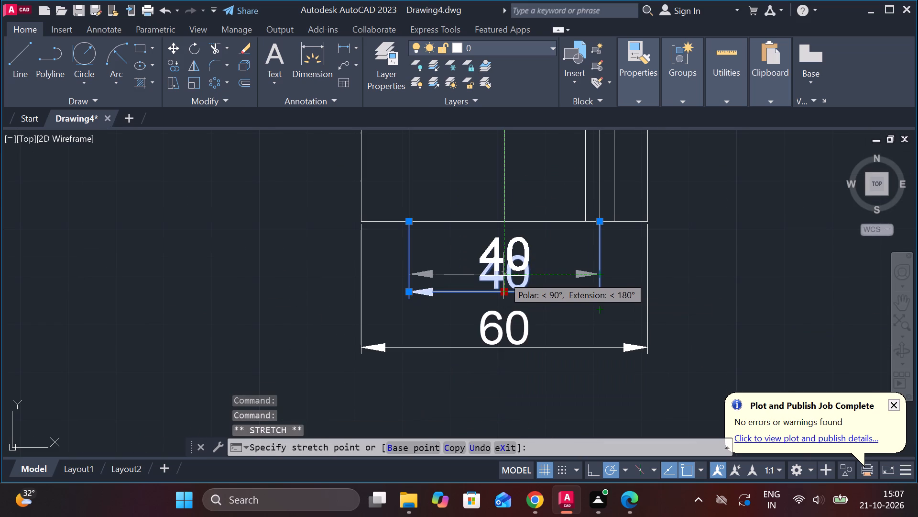
{"action": "scroll", "coordinate": [503, 276], "scroll_direction": "up", "scroll_amount": 1}
{"action": "left_click", "coordinate": [503, 281]}
{"action": "key", "text": "Escape"}
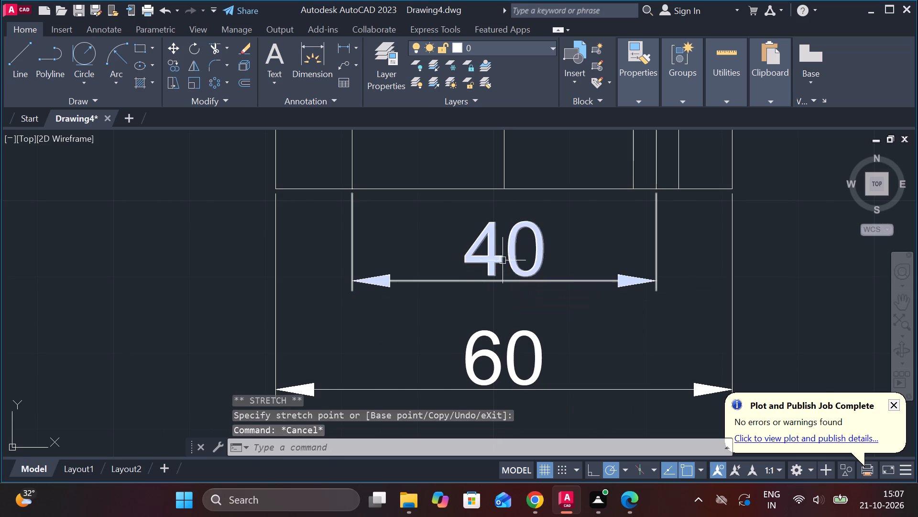
Add a diameter symbol before the hole spacing dimension's text so that it reads Ø40.
{"action": "double_click", "coordinate": [494, 248]}
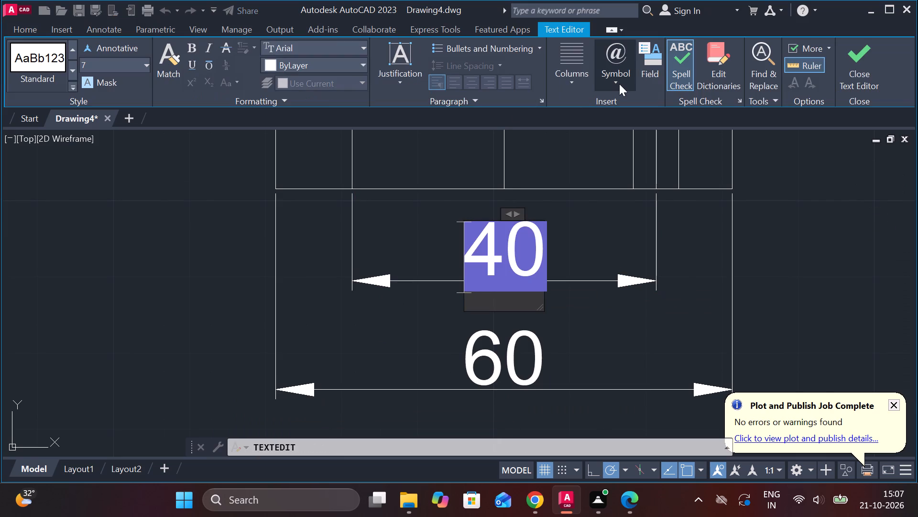
{"action": "left_click", "coordinate": [619, 84]}
{"action": "left_click", "coordinate": [637, 144]}
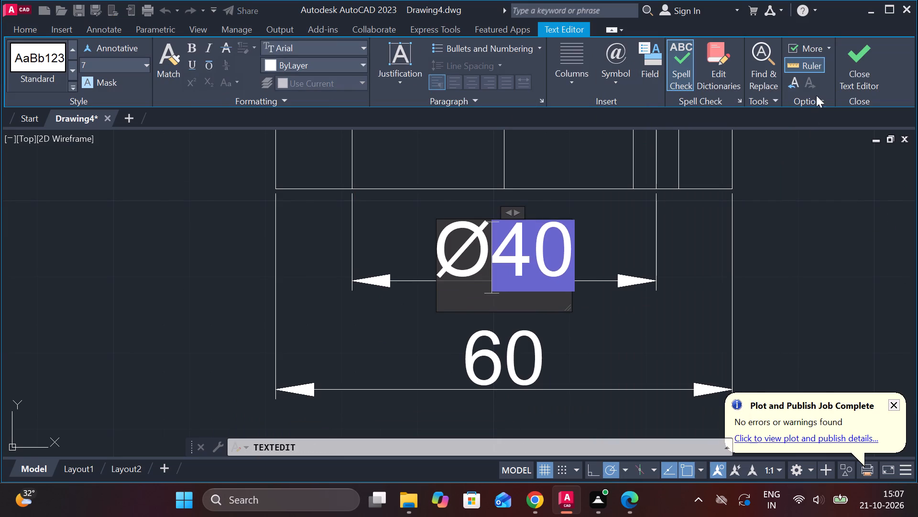
{"action": "left_click", "coordinate": [845, 67]}
Add a diameter symbol before the base width dimension's text so that it reads Ø60.
{"action": "double_click", "coordinate": [539, 364]}
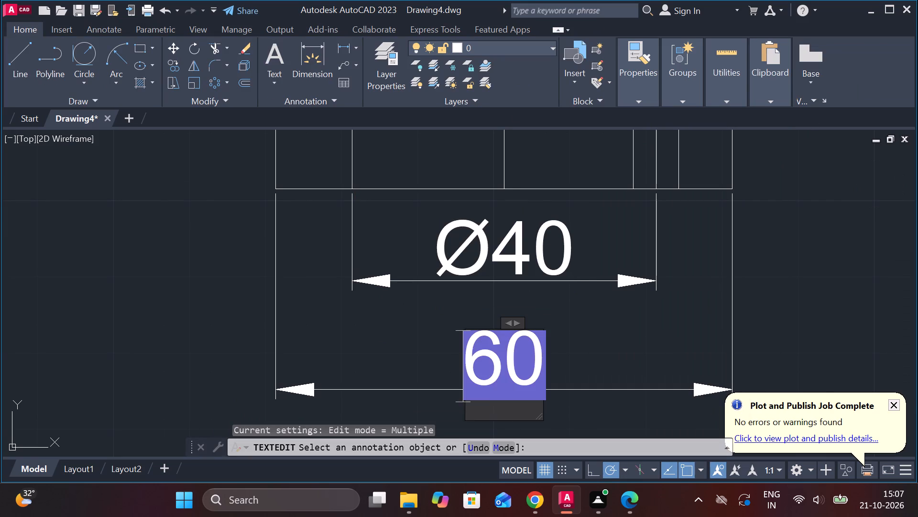
{"action": "left_click", "coordinate": [623, 84]}
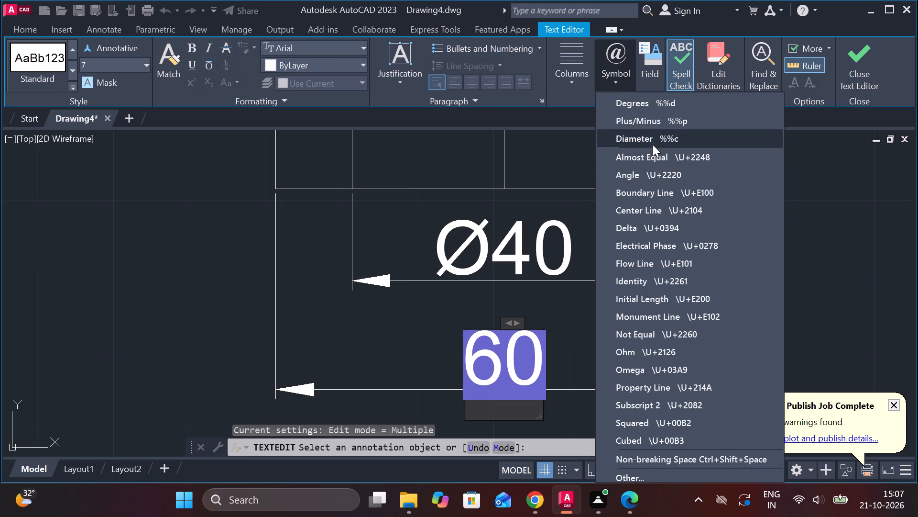
{"action": "left_click", "coordinate": [653, 145]}
{"action": "left_click", "coordinate": [849, 73]}
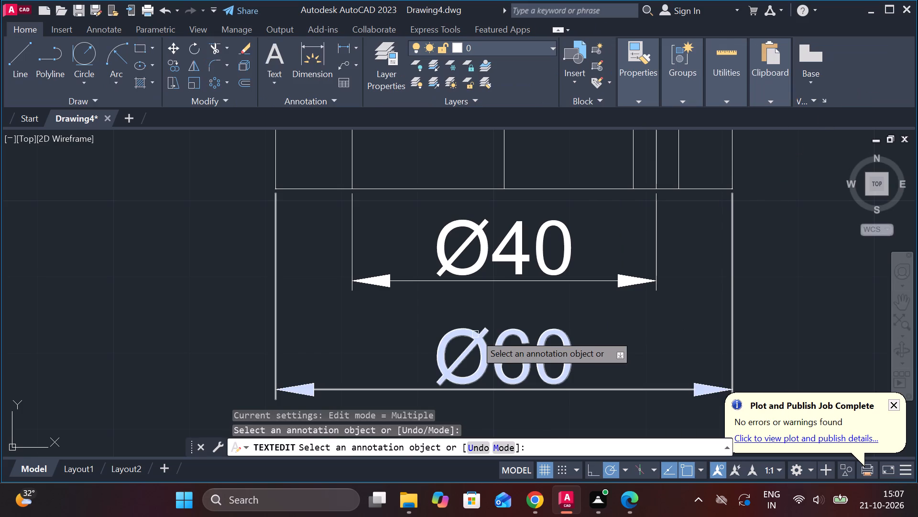
Place a multileader pointing at the small hole's centre line on the bottom edge, landing outside the block to its lower right.
{"action": "scroll", "coordinate": [503, 280], "scroll_direction": "down", "scroll_amount": 1}
{"action": "middle_click_drag", "start_coordinate": [564, 291], "coordinate": [419, 312]}
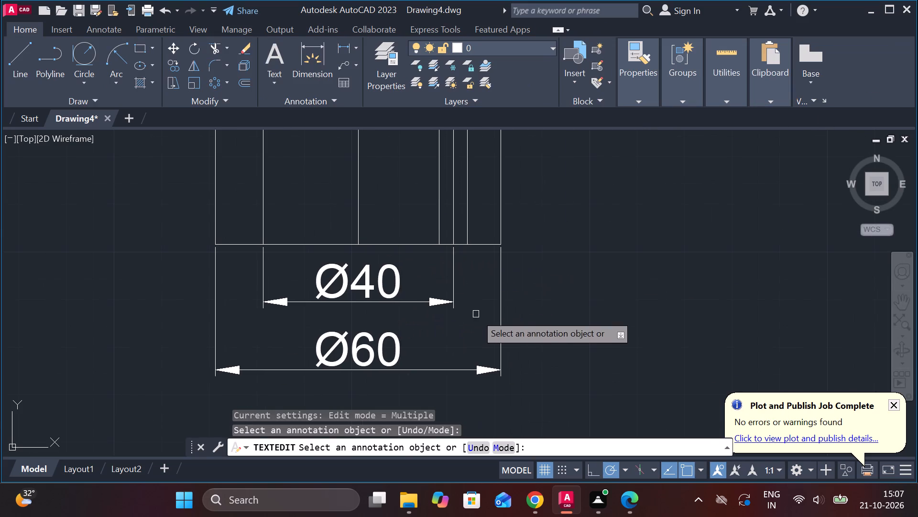
{"action": "left_click", "coordinate": [348, 63]}
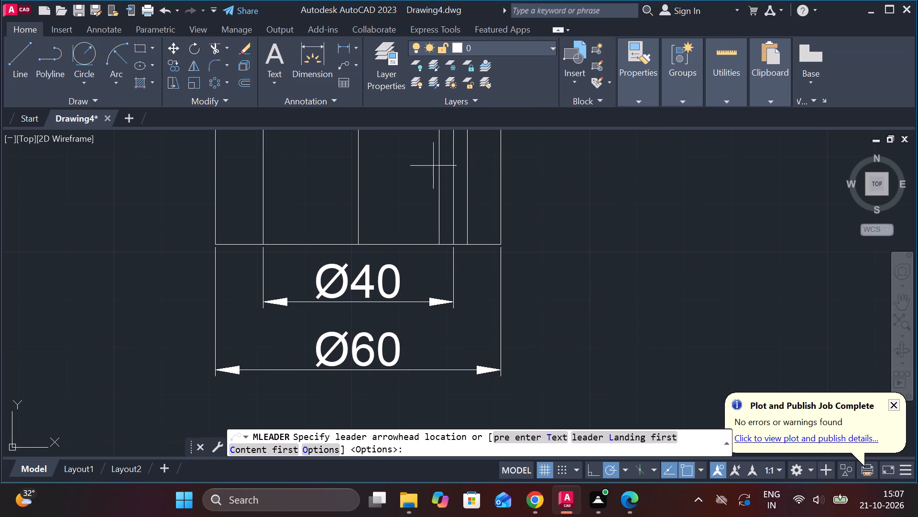
{"action": "left_click", "coordinate": [453, 247]}
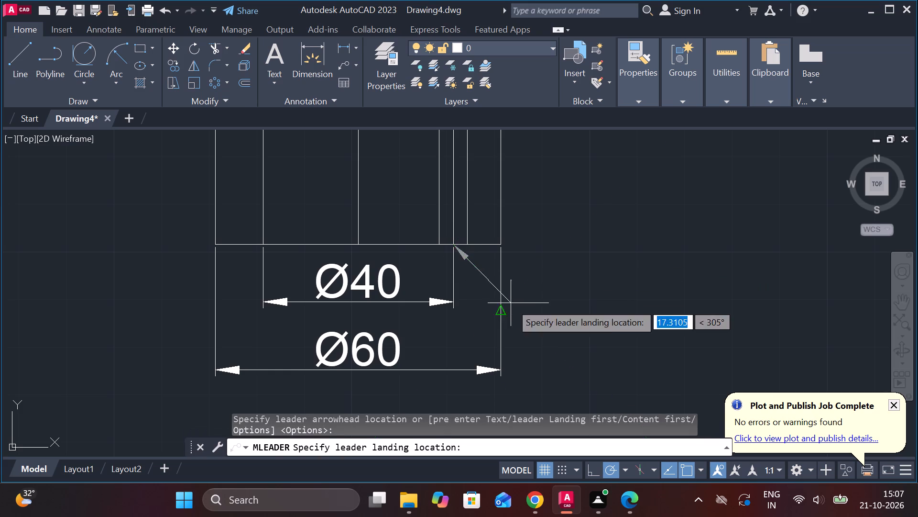
{"action": "left_click", "coordinate": [529, 318]}
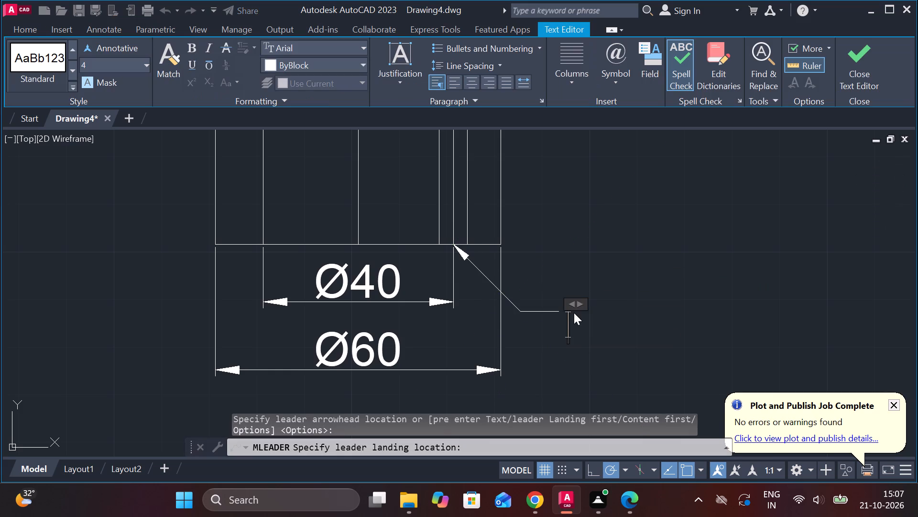
Start the leader's text with 3 and set its text height to 8.
{"action": "key", "text": "3"}
{"action": "left_click", "coordinate": [103, 60]}
{"action": "key", "text": "8"}
{"action": "key", "text": "Return"}
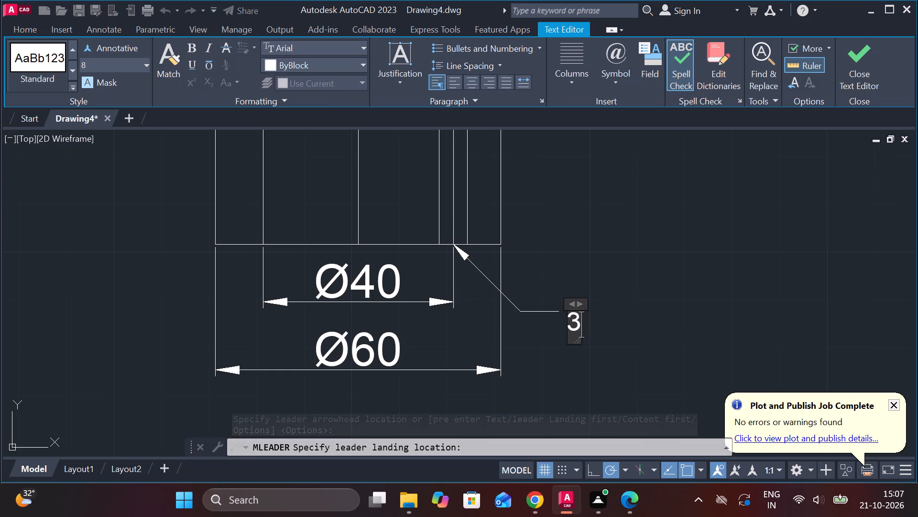
{"action": "left_click_drag", "start_coordinate": [576, 330], "coordinate": [570, 330]}
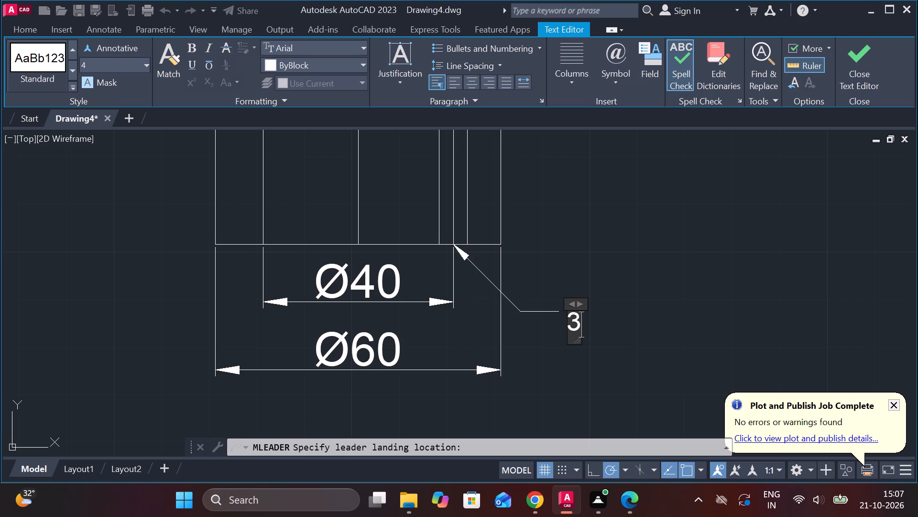
{"action": "left_click_drag", "start_coordinate": [570, 330], "coordinate": [567, 330]}
{"action": "left_click", "coordinate": [99, 67]}
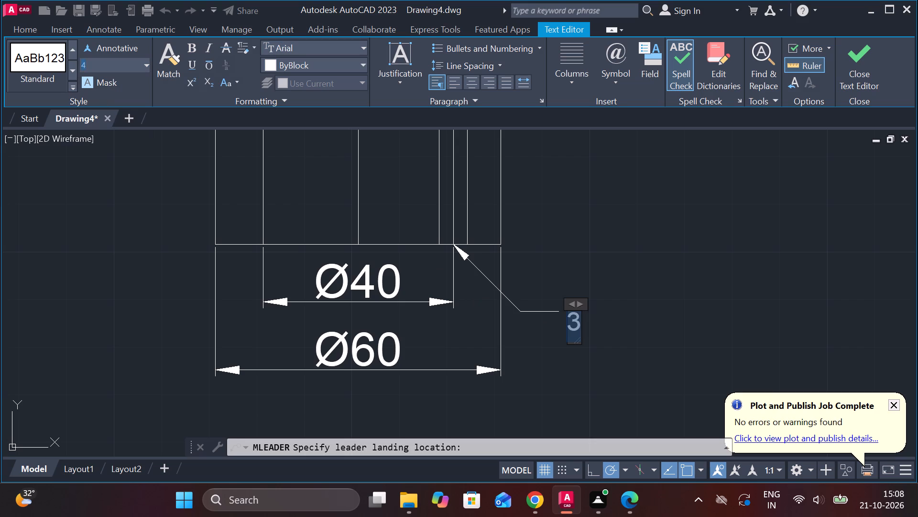
{"action": "key", "text": "8"}
{"action": "key", "text": "Return"}
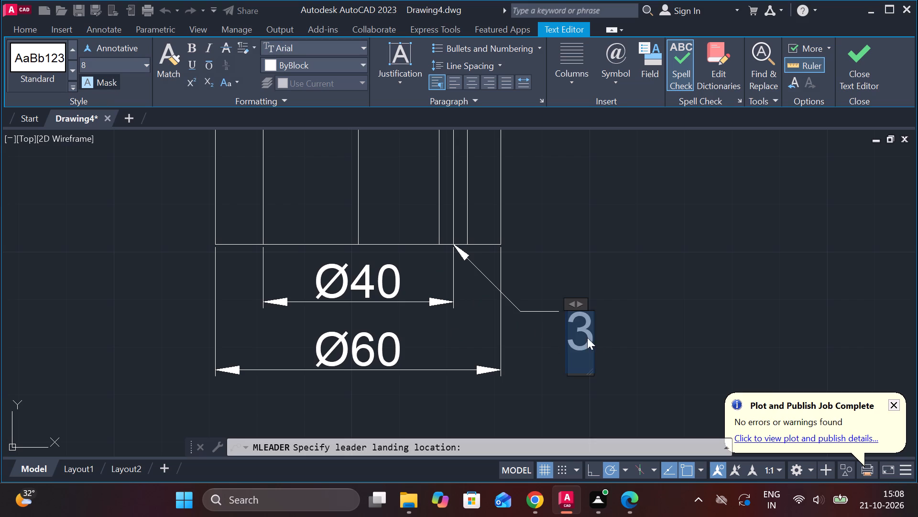
Complete the leader note at the small hole so that it reads 3 HOLES M6, and finish the text.
{"action": "left_click", "coordinate": [587, 337]}
{"action": "key", "text": "h"}
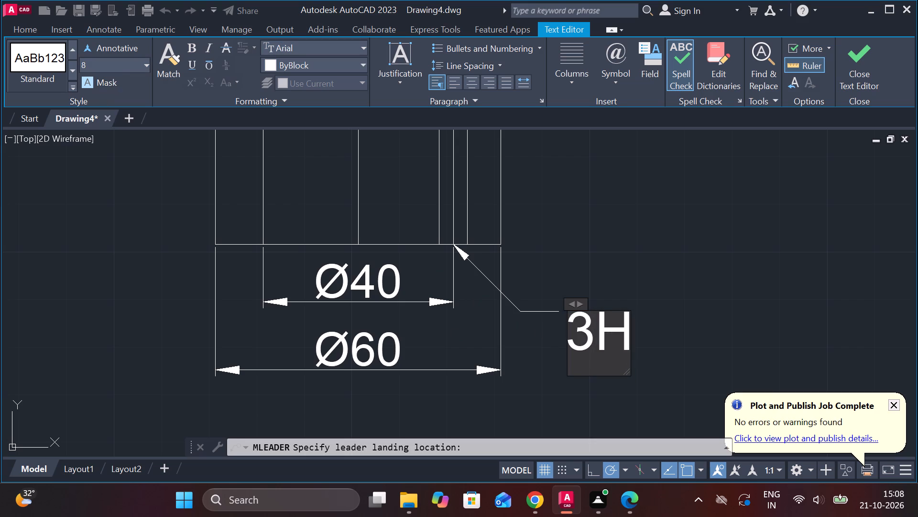
{"action": "key", "text": "BackSpace"}
{"action": "key", "text": "space"}
{"action": "type", "text": "HOLES"}
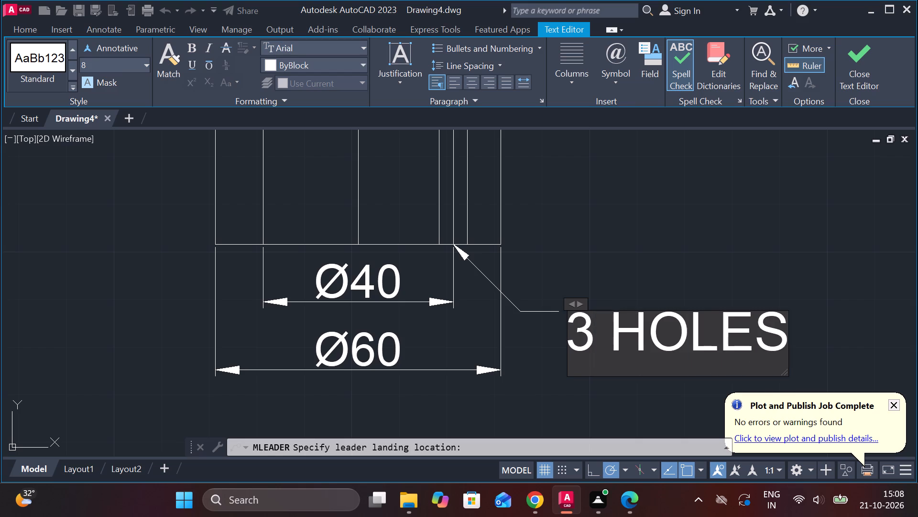
{"action": "key", "text": "space"}
{"action": "type", "text": "M"}
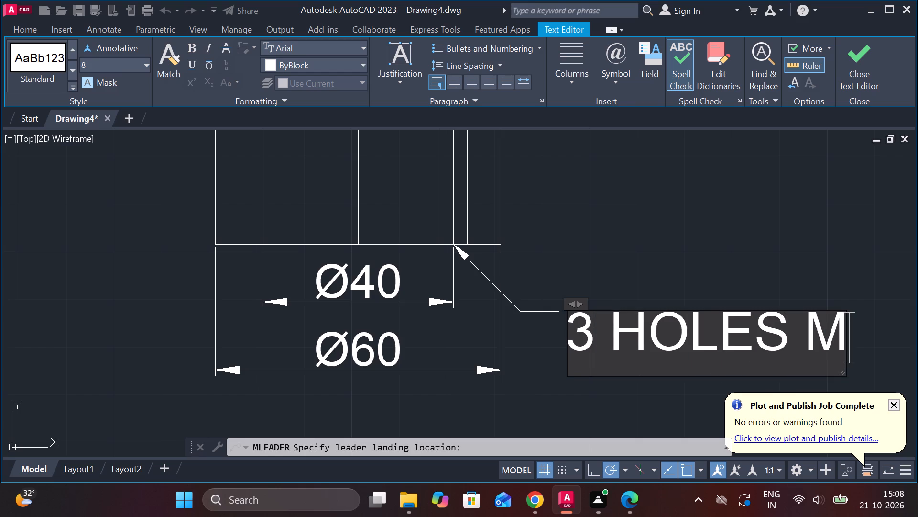
{"action": "key", "text": "6"}
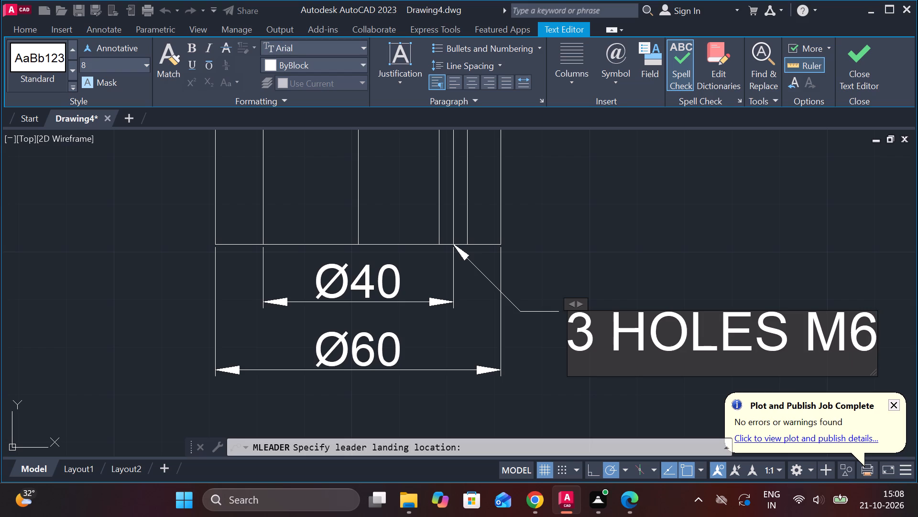
{"action": "left_click", "coordinate": [864, 74]}
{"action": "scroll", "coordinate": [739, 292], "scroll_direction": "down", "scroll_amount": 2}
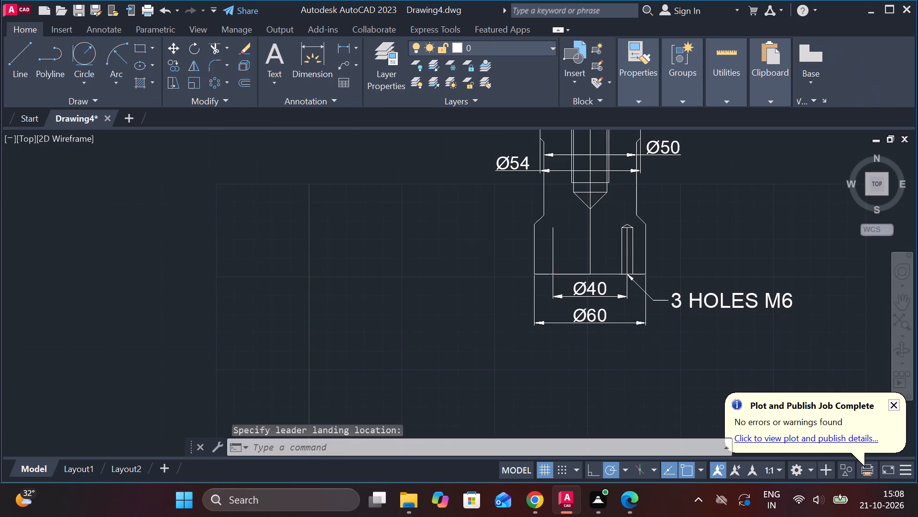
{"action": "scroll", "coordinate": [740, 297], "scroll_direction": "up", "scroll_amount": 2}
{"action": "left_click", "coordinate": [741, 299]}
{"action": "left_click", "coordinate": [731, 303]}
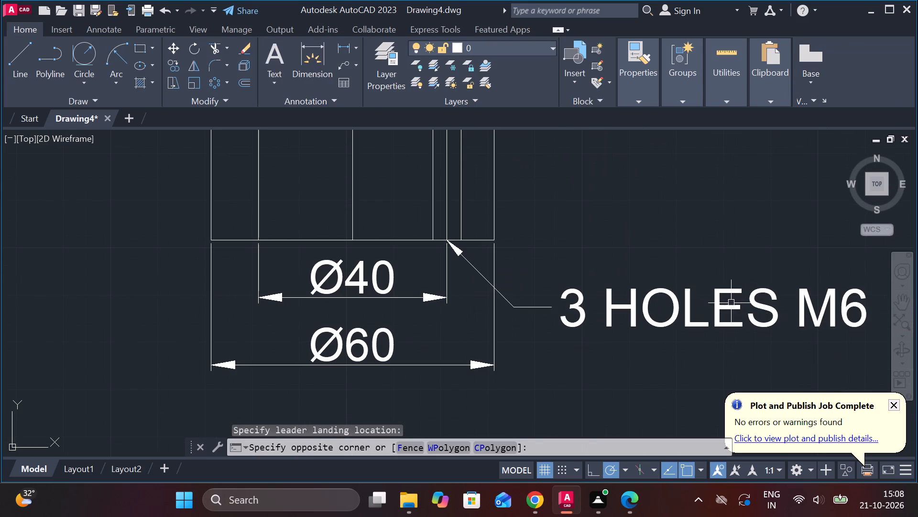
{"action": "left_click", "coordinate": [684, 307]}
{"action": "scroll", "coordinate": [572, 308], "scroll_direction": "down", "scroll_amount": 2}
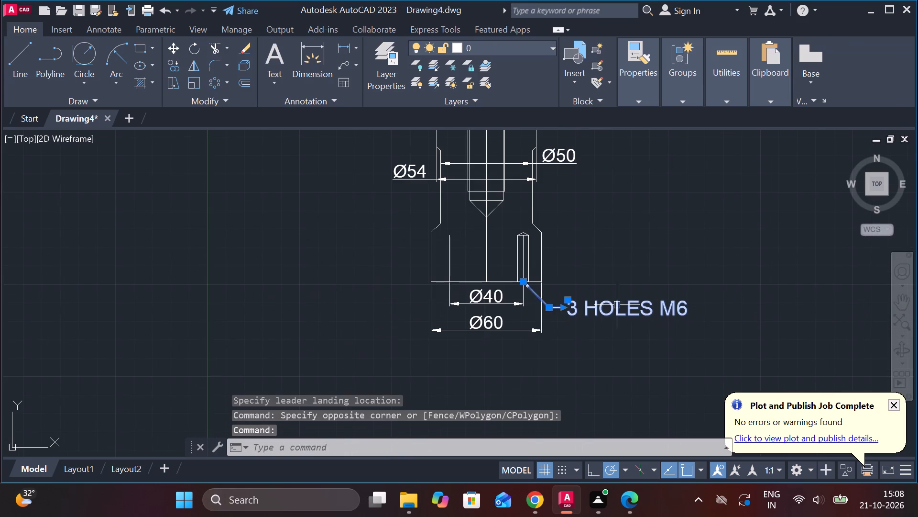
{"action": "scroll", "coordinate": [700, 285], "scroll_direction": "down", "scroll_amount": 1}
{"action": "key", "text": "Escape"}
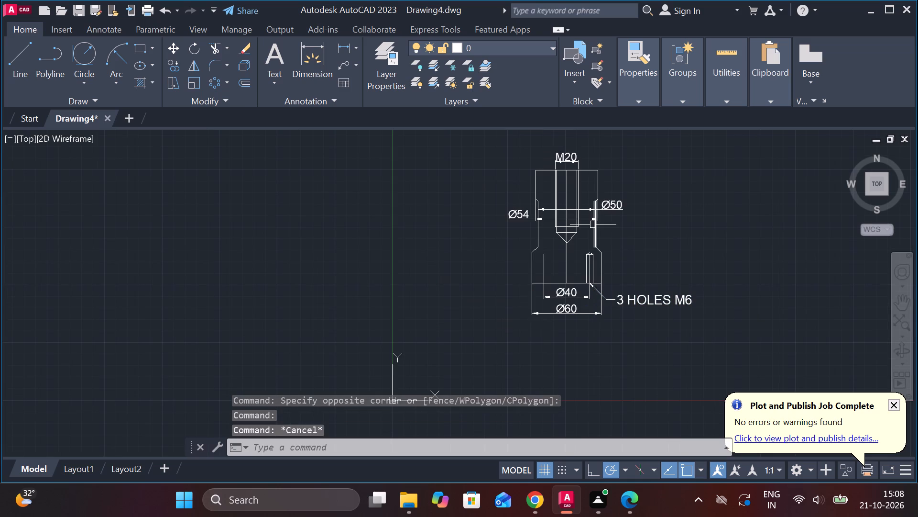
Add a horizontal linear dimension across the block's lower right chamfer, placed just above the chamfer.
{"action": "scroll", "coordinate": [593, 223], "scroll_direction": "up", "scroll_amount": 2}
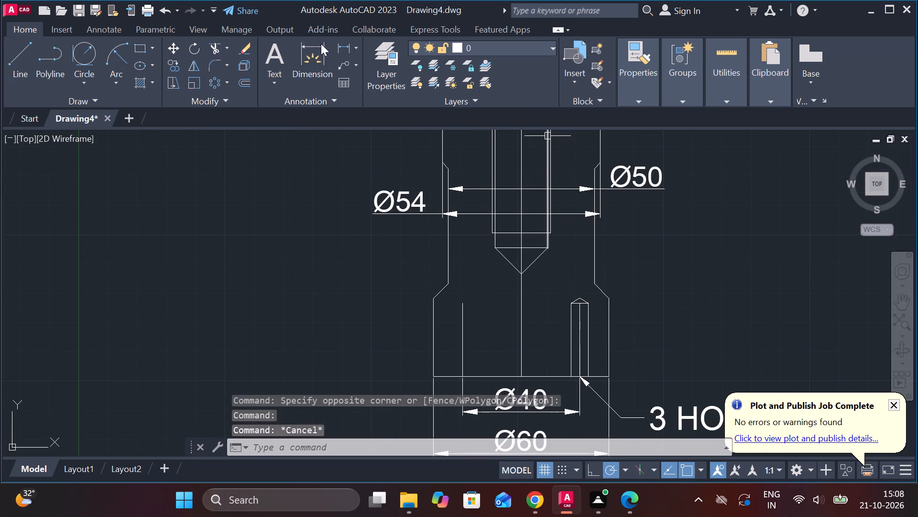
{"action": "left_click", "coordinate": [350, 48]}
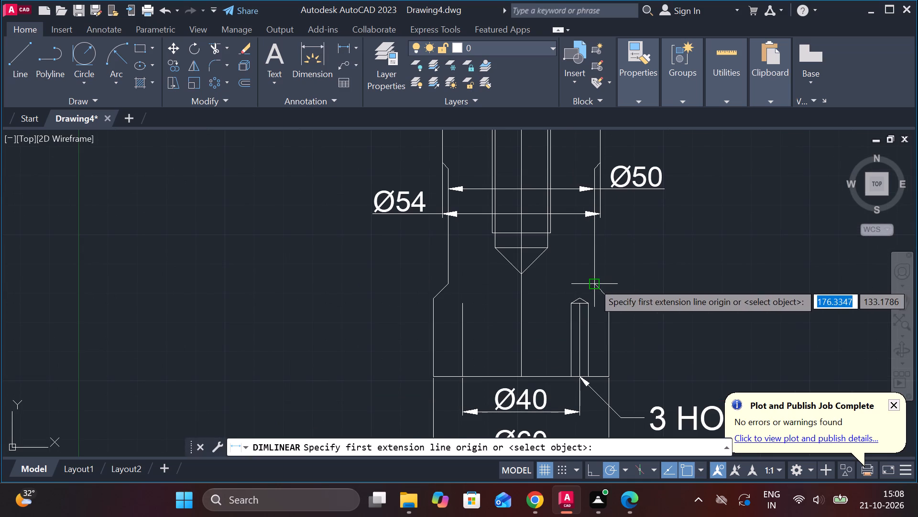
{"action": "left_click", "coordinate": [593, 282]}
{"action": "left_click", "coordinate": [607, 299]}
{"action": "left_click", "coordinate": [609, 264]}
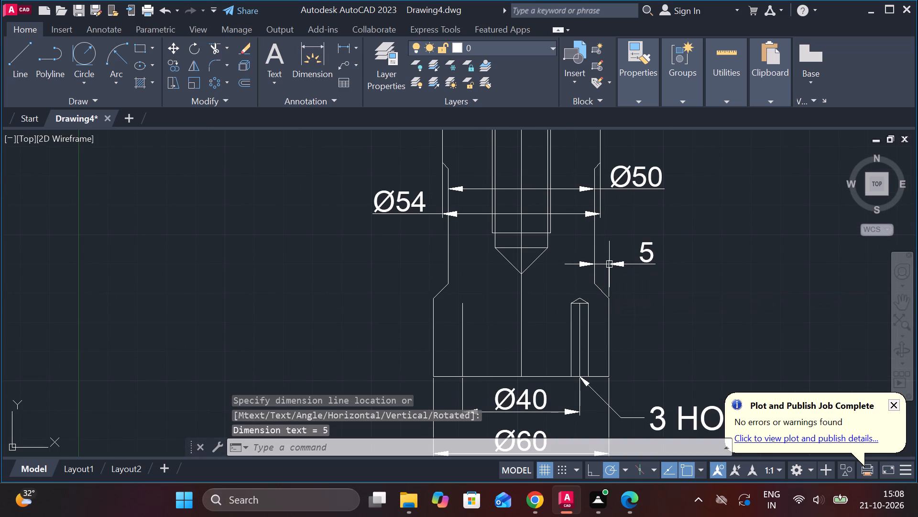
Append *45 and a degree symbol to the chamfer dimension's text so that it reads 5*45°.
{"action": "double_click", "coordinate": [649, 253]}
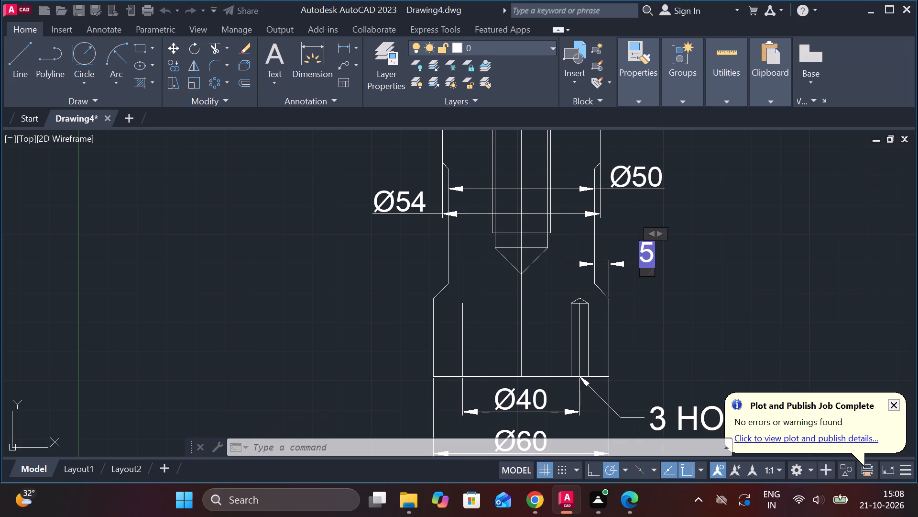
{"action": "key", "text": "Right"}
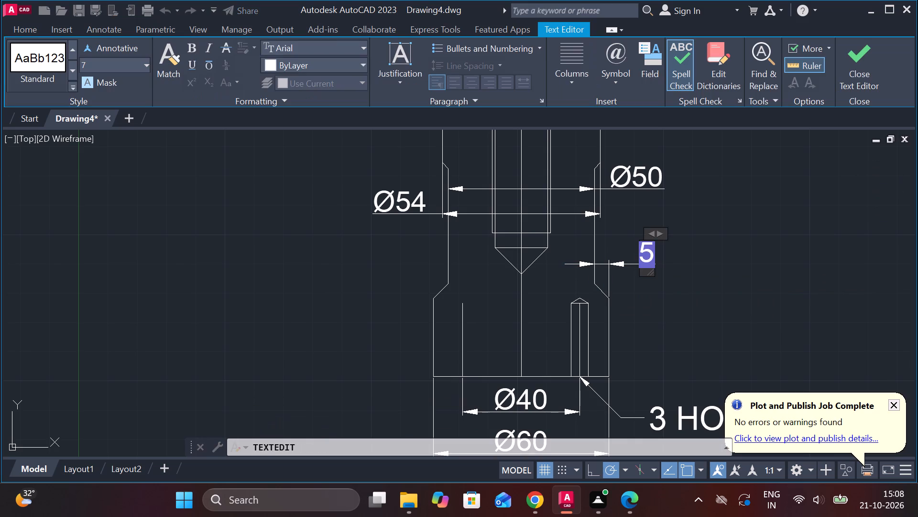
{"action": "key", "text": "shift+asterisk"}
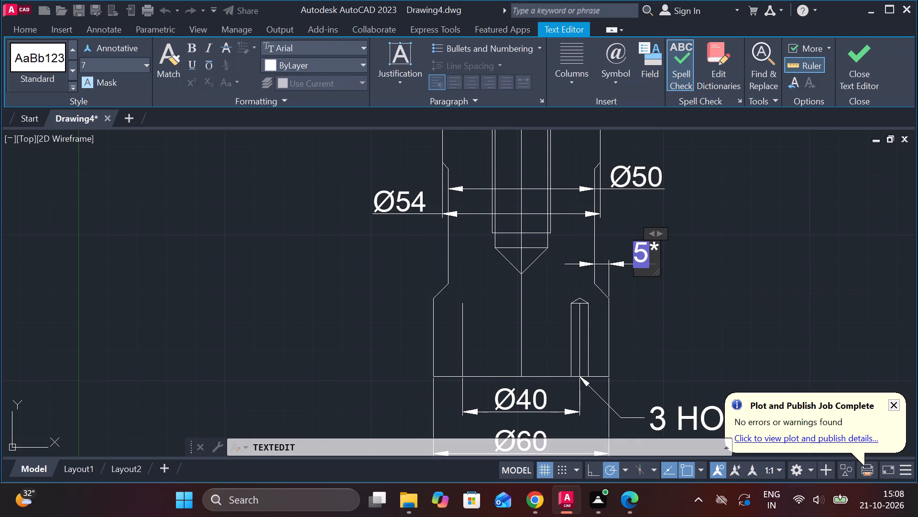
{"action": "type", "text": "45"}
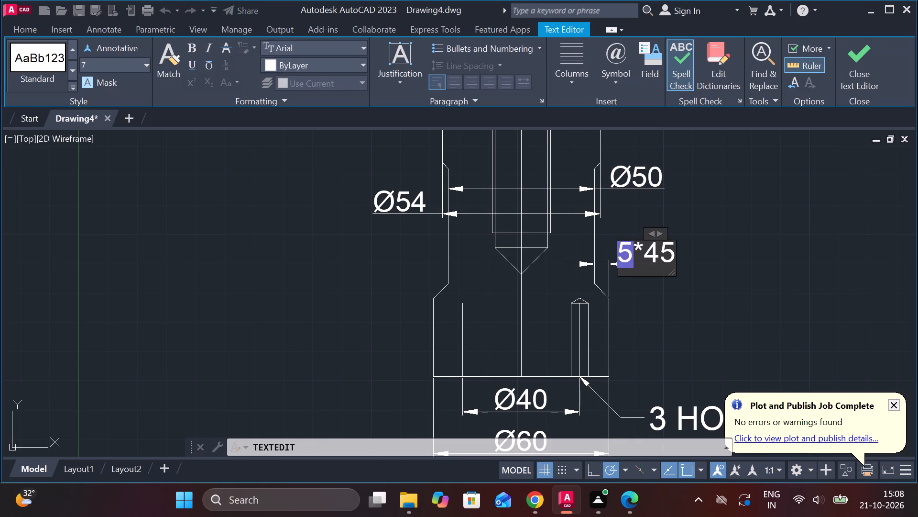
{"action": "left_click", "coordinate": [628, 83]}
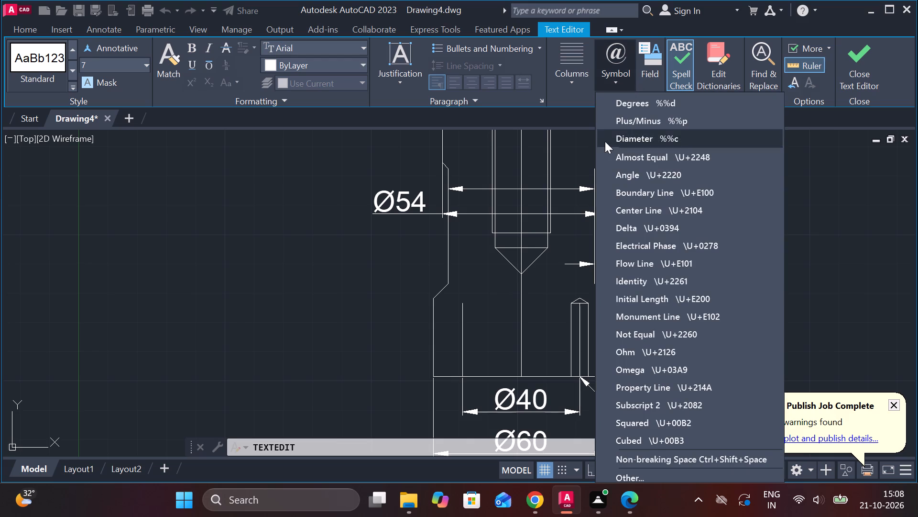
{"action": "left_click", "coordinate": [624, 100]}
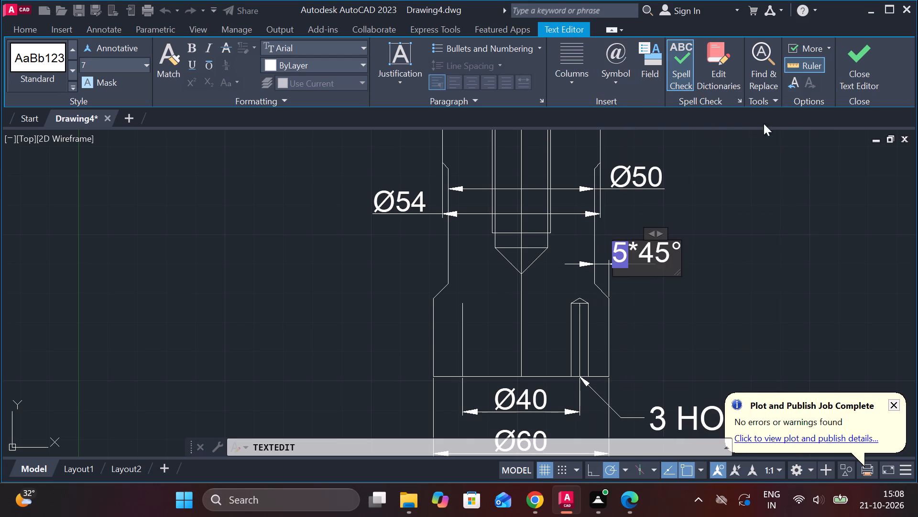
{"action": "left_click", "coordinate": [856, 77]}
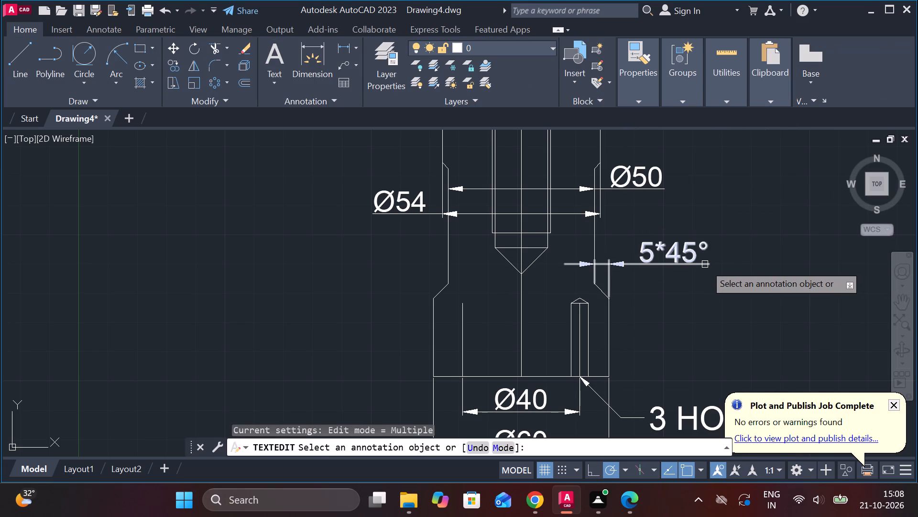
{"action": "key", "text": "Escape"}
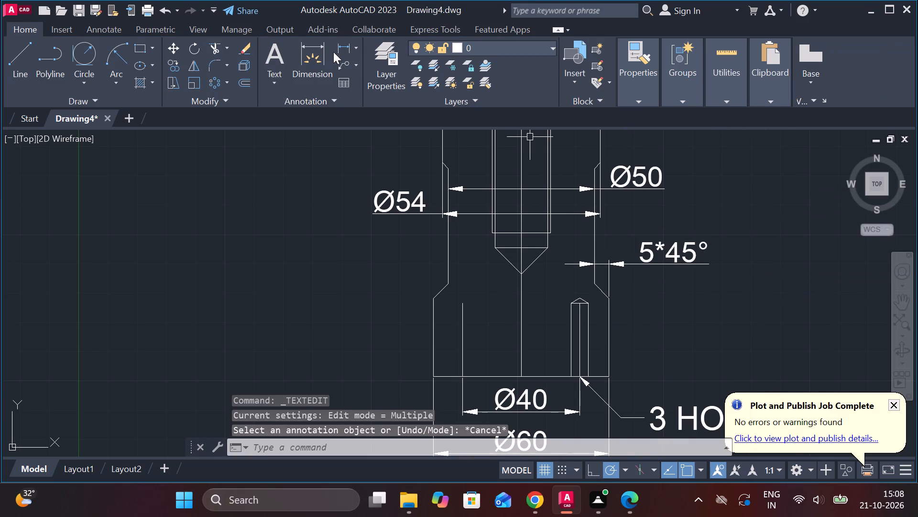
Dimension the block's overall height from the bottom right corner to the top right corner, placed to the block's right.
{"action": "left_click", "coordinate": [339, 50]}
{"action": "scroll", "coordinate": [693, 168], "scroll_direction": "down", "scroll_amount": 1}
{"action": "middle_click_drag", "start_coordinate": [680, 151], "coordinate": [678, 151]}
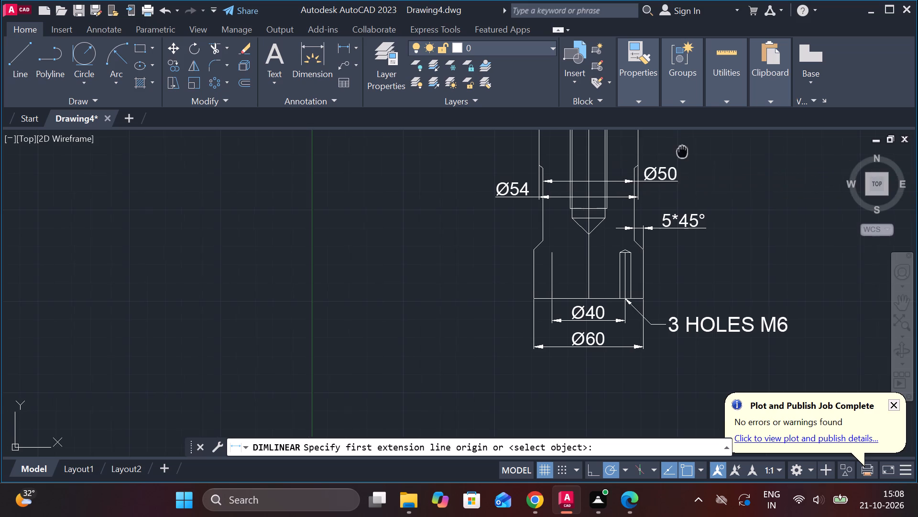
{"action": "middle_click_drag", "start_coordinate": [678, 151], "coordinate": [629, 179]}
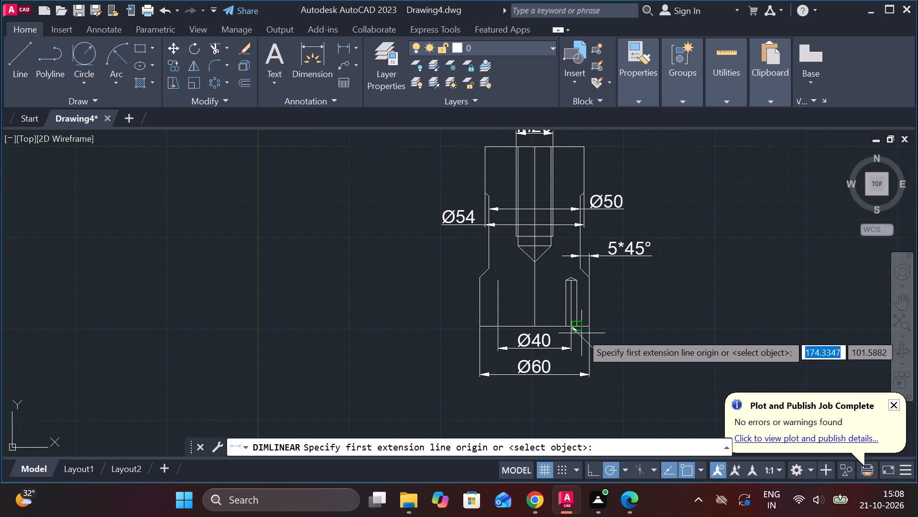
{"action": "left_click", "coordinate": [594, 330]}
{"action": "left_click", "coordinate": [582, 148]}
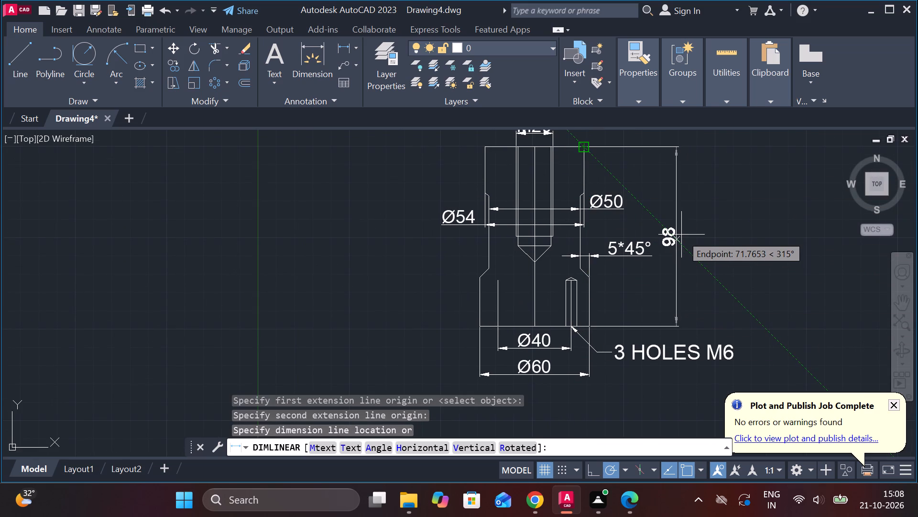
{"action": "left_click", "coordinate": [678, 236]}
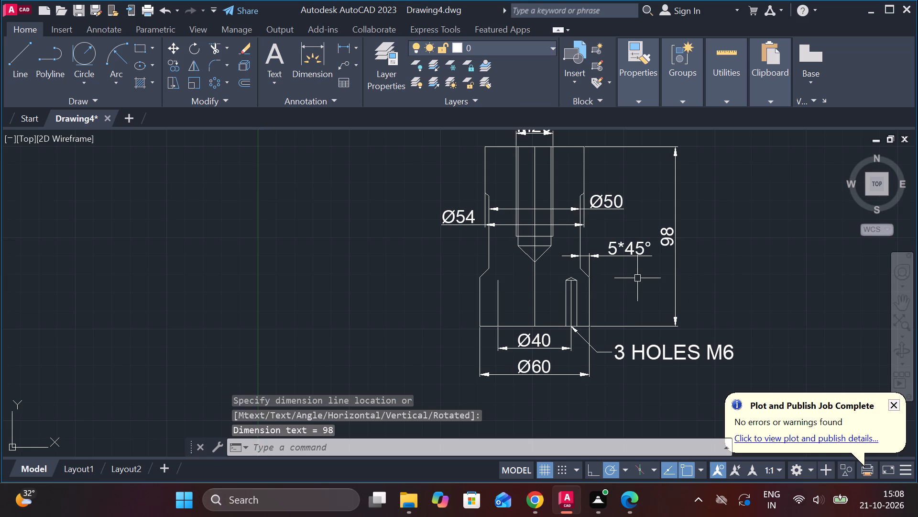
Dimension the M20 hole's depth from the block's top edge to the base of its conical tip, placed left of the block.
{"action": "left_click", "coordinate": [335, 47]}
{"action": "left_click", "coordinate": [484, 151]}
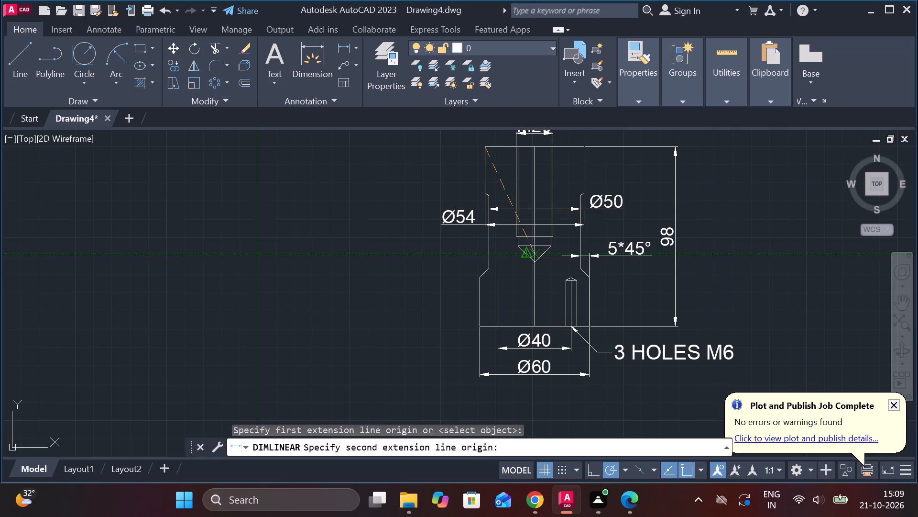
{"action": "left_click", "coordinate": [533, 246]}
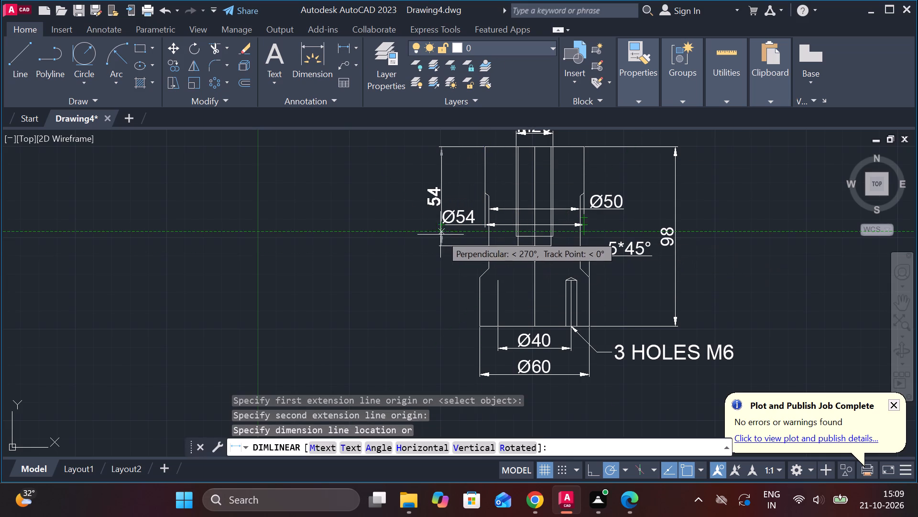
{"action": "scroll", "coordinate": [429, 241], "scroll_direction": "up", "scroll_amount": 2}
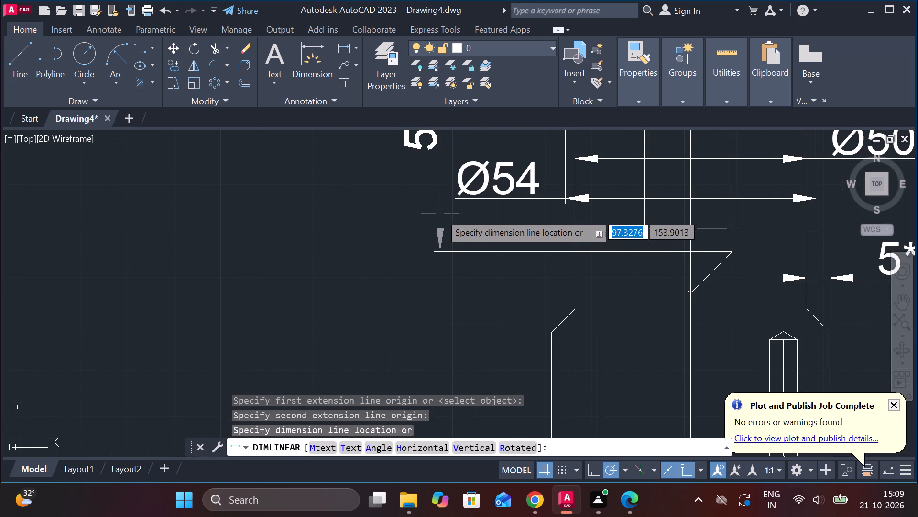
{"action": "left_click", "coordinate": [434, 214]}
Hatch the solid areas on both sides of the block's centre line with the ANSI31 pattern, leaving the holes clear.
{"action": "scroll", "coordinate": [437, 326], "scroll_direction": "down", "scroll_amount": 1}
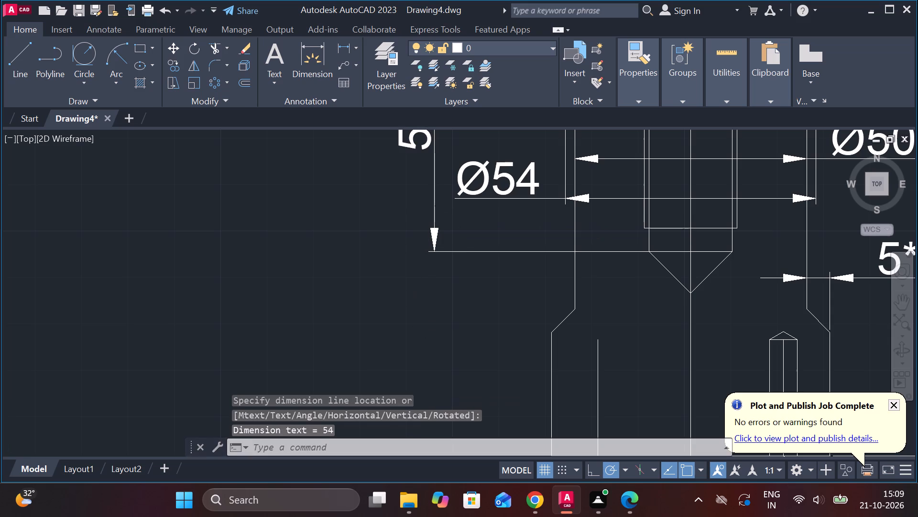
{"action": "scroll", "coordinate": [437, 326], "scroll_direction": "down", "scroll_amount": 2}
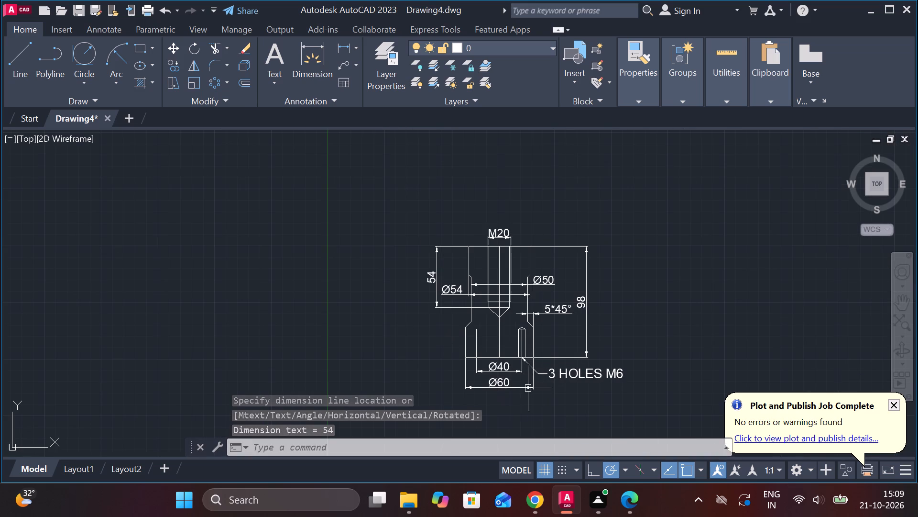
{"action": "left_click", "coordinate": [142, 82]}
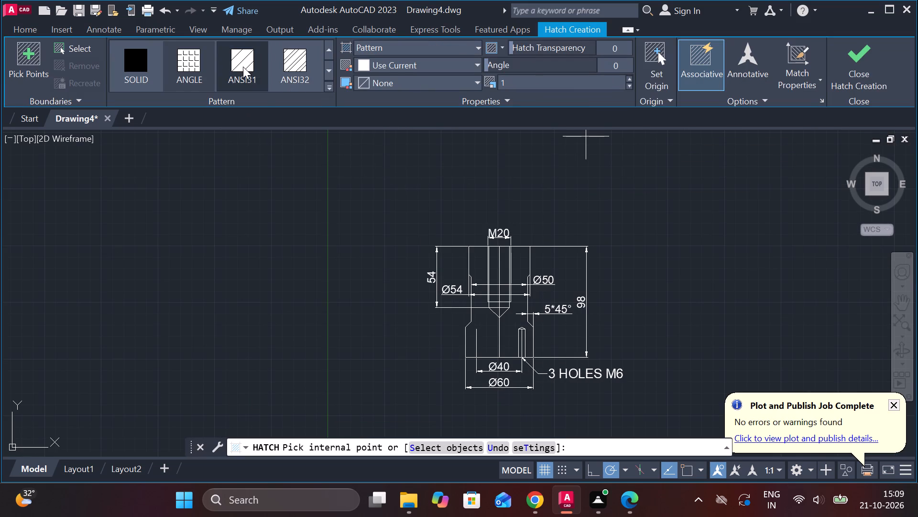
{"action": "left_click", "coordinate": [243, 67]}
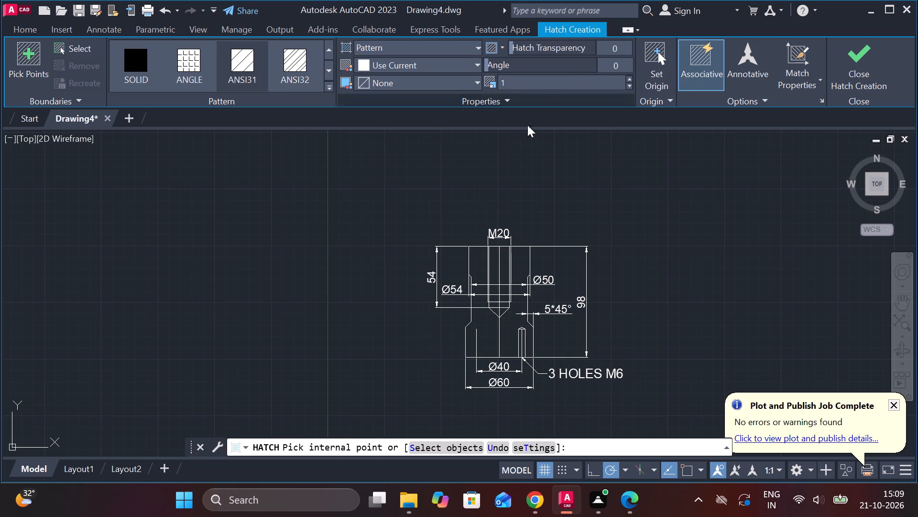
{"action": "scroll", "coordinate": [489, 257], "scroll_direction": "up", "scroll_amount": 1}
{"action": "left_click", "coordinate": [475, 276]}
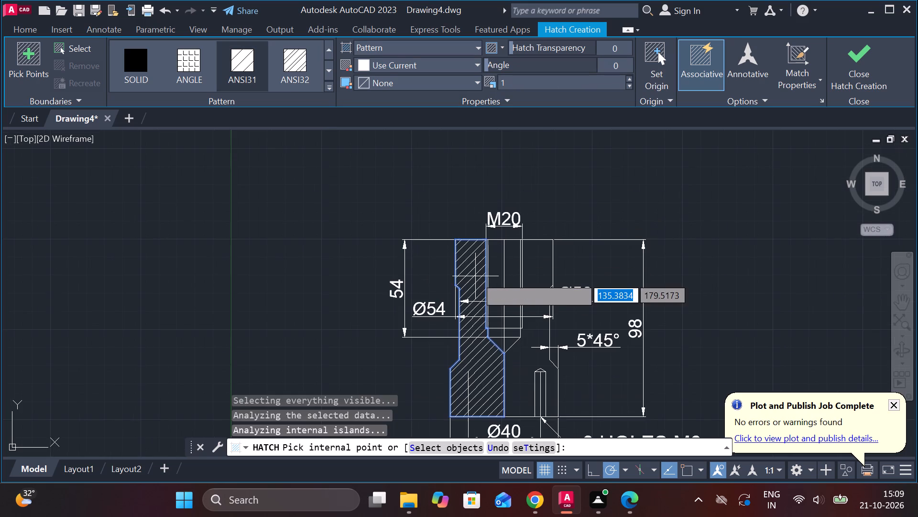
{"action": "left_click", "coordinate": [547, 270]}
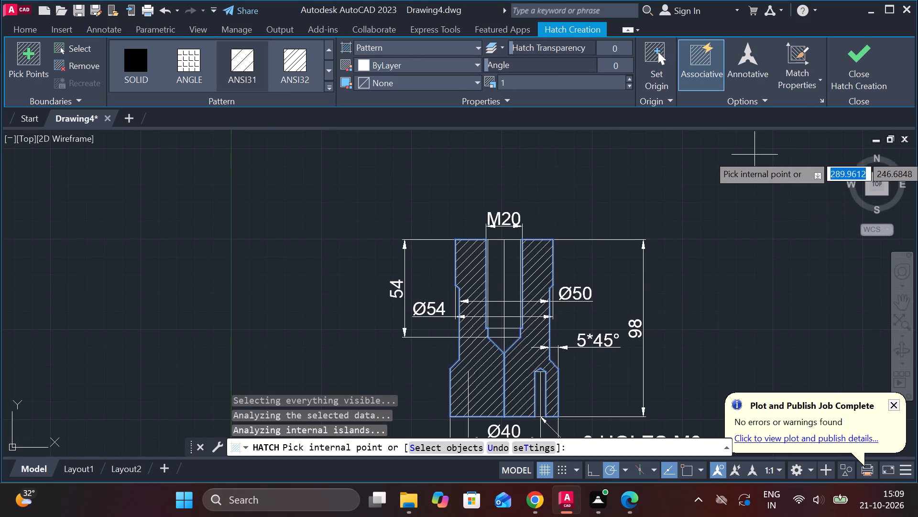
{"action": "left_click", "coordinate": [859, 70]}
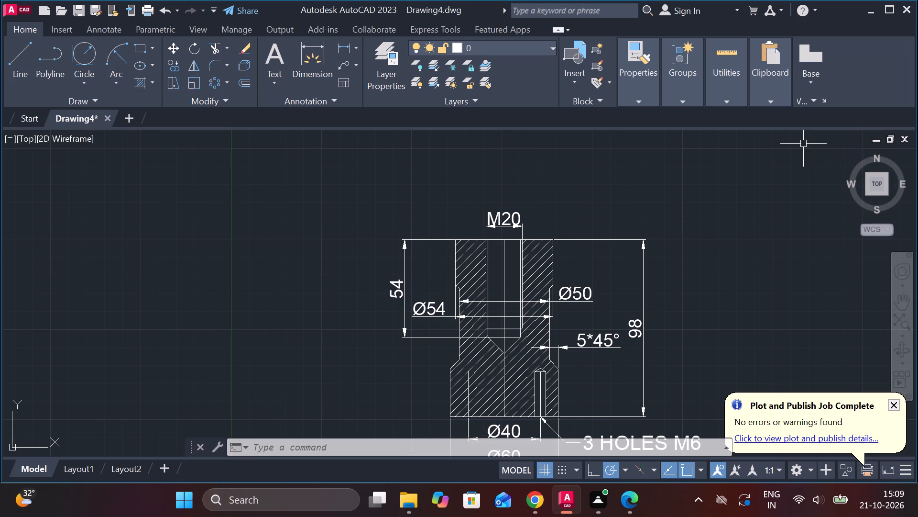
{"action": "scroll", "coordinate": [726, 311], "scroll_direction": "down", "scroll_amount": 1}
{"action": "middle_click_drag", "start_coordinate": [719, 308], "coordinate": [654, 249]}
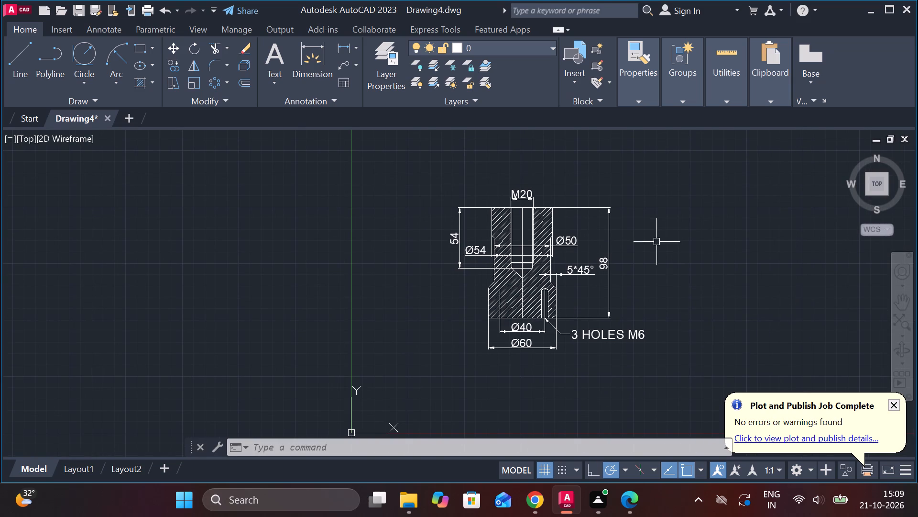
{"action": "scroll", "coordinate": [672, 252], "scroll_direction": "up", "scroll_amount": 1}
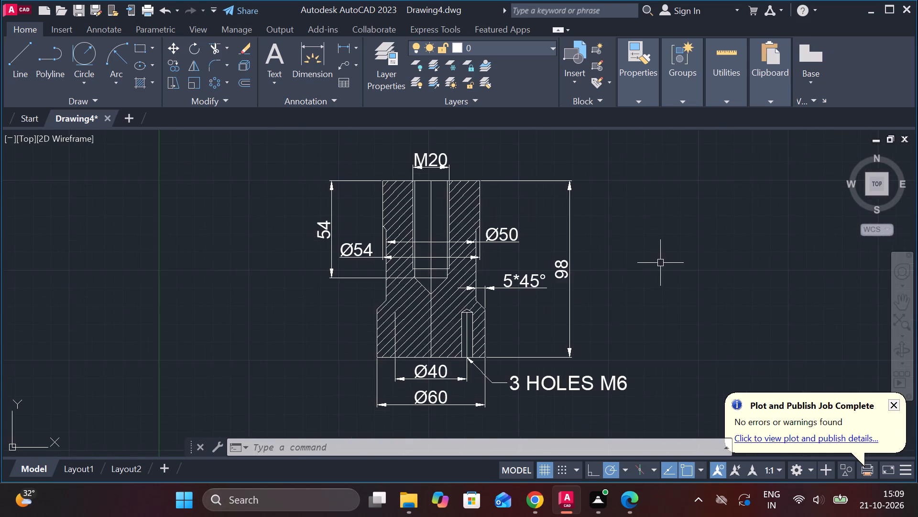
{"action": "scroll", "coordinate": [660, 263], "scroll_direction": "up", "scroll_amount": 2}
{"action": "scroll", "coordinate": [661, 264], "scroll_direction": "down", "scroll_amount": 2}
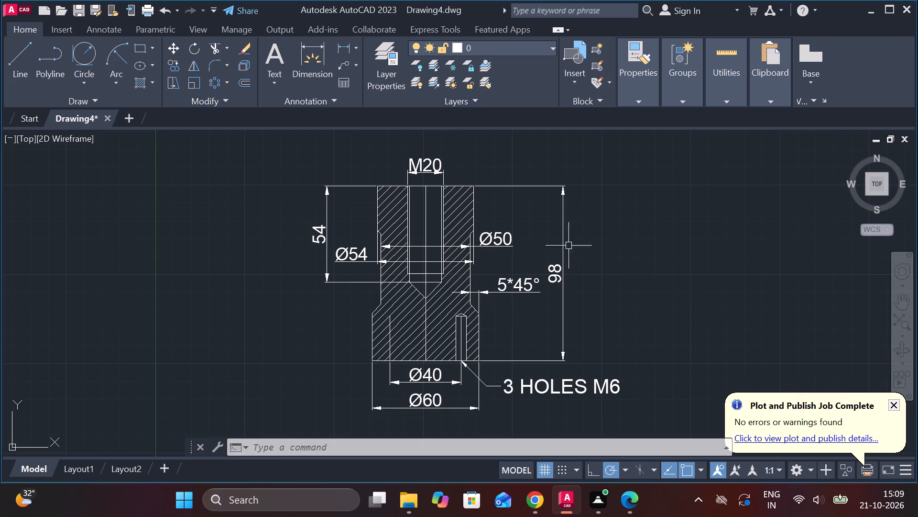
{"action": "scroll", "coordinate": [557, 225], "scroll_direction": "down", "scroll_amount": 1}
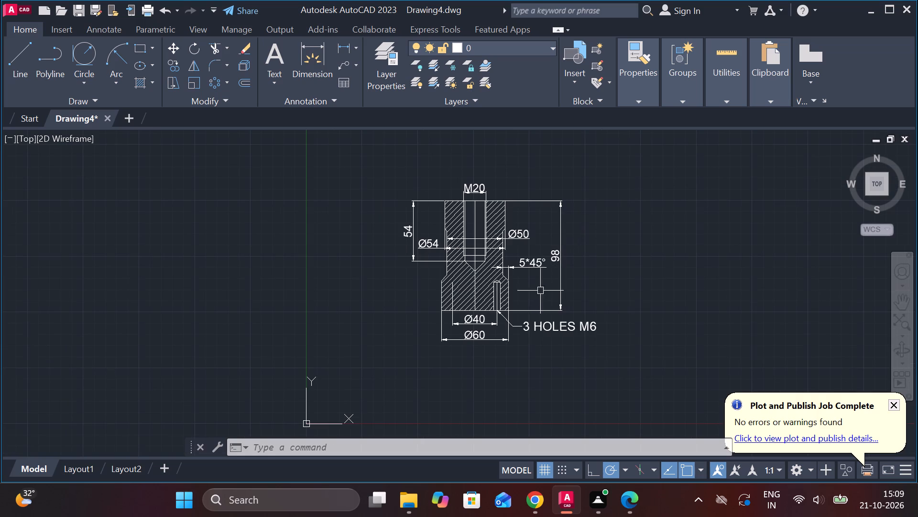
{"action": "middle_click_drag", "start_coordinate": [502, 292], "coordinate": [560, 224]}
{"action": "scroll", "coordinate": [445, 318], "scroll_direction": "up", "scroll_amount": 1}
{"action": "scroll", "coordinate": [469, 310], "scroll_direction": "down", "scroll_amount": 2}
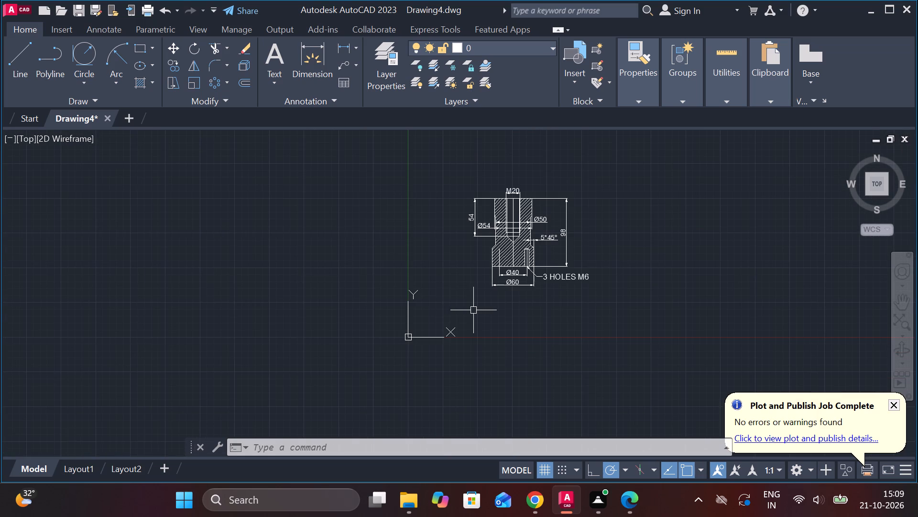
Start a multiline text box below the section view and set its text height to 10.
{"action": "scroll", "coordinate": [478, 314], "scroll_direction": "up", "scroll_amount": 1}
{"action": "key", "text": "Escape"}
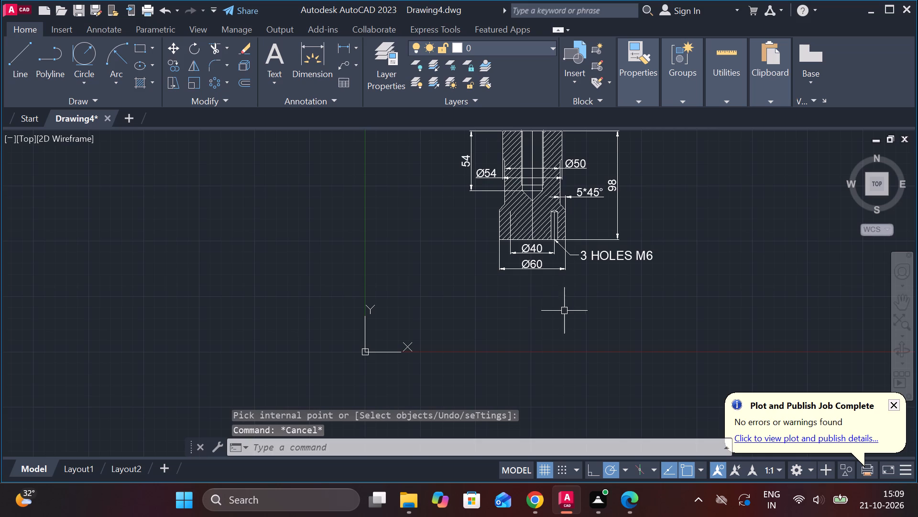
{"action": "type", "text": "MT"}
{"action": "key", "text": "space"}
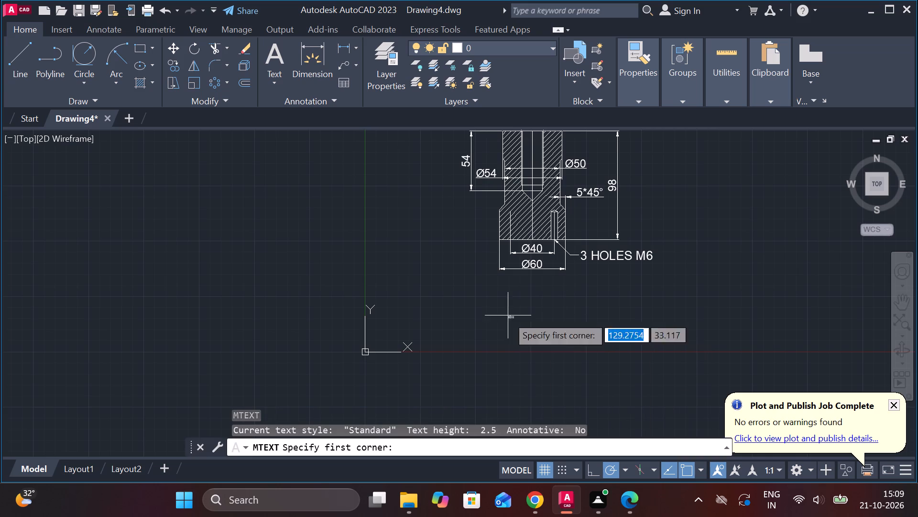
{"action": "left_click", "coordinate": [467, 288]}
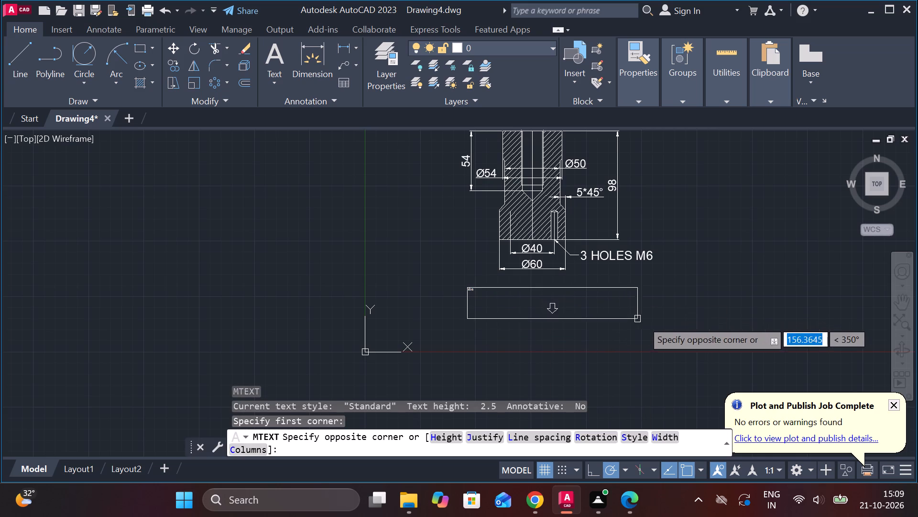
{"action": "left_click", "coordinate": [646, 320]}
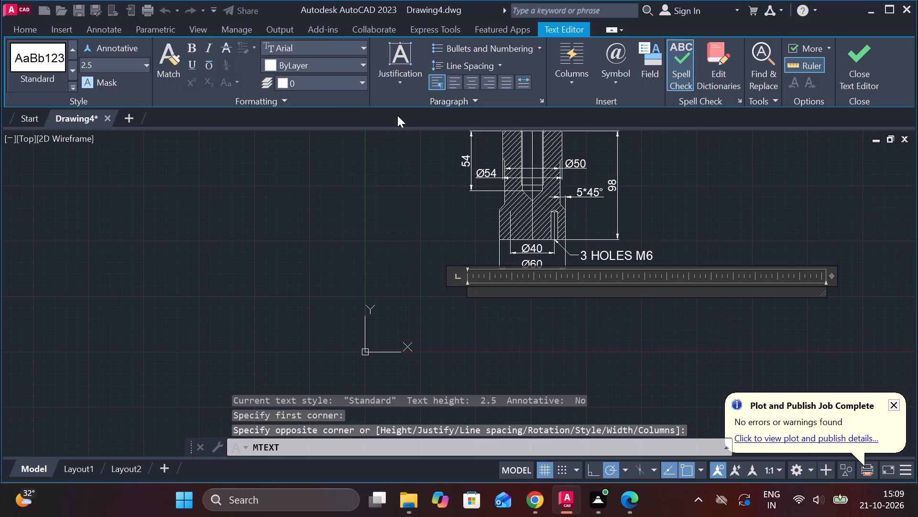
{"action": "left_click_drag", "start_coordinate": [105, 68], "coordinate": [49, 75]}
{"action": "type", "text": "10"}
{"action": "key", "text": "Return"}
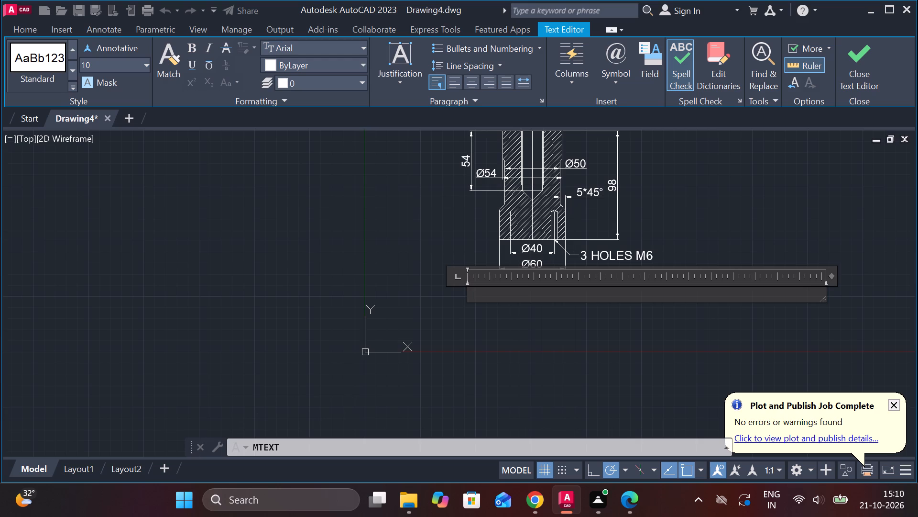
Enter the part label 2.STEM (CAST IRON) in the text box.
{"action": "key", "text": "s"}
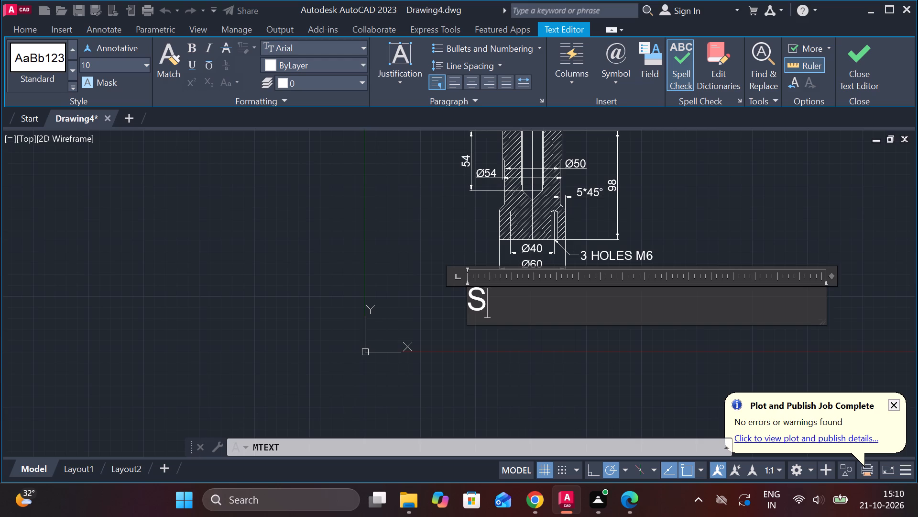
{"action": "type", "text": "TEM"}
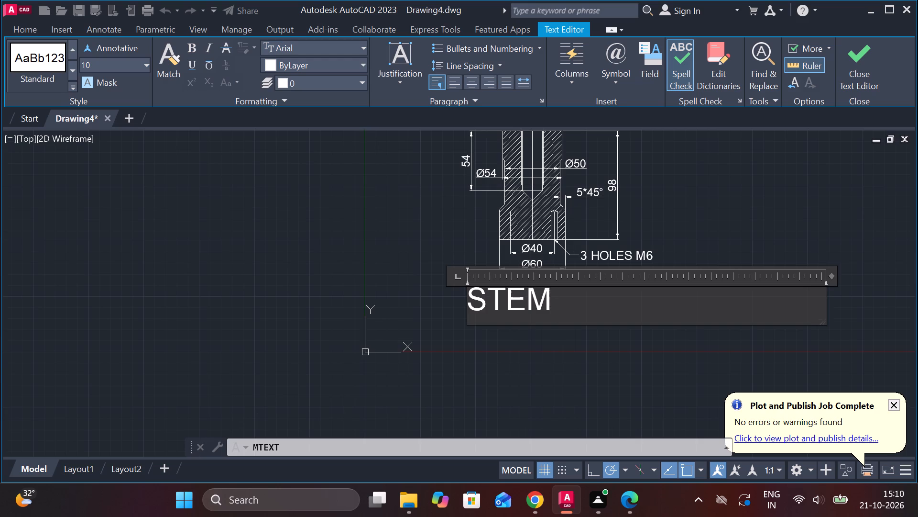
{"action": "key", "text": "space"}
{"action": "key", "text": "Left"}
{"action": "key", "text": "Left"}
{"action": "key", "text": "Left"}
{"action": "key", "text": "Left"}
{"action": "key", "text": "Left"}
{"action": "key", "text": "2"}
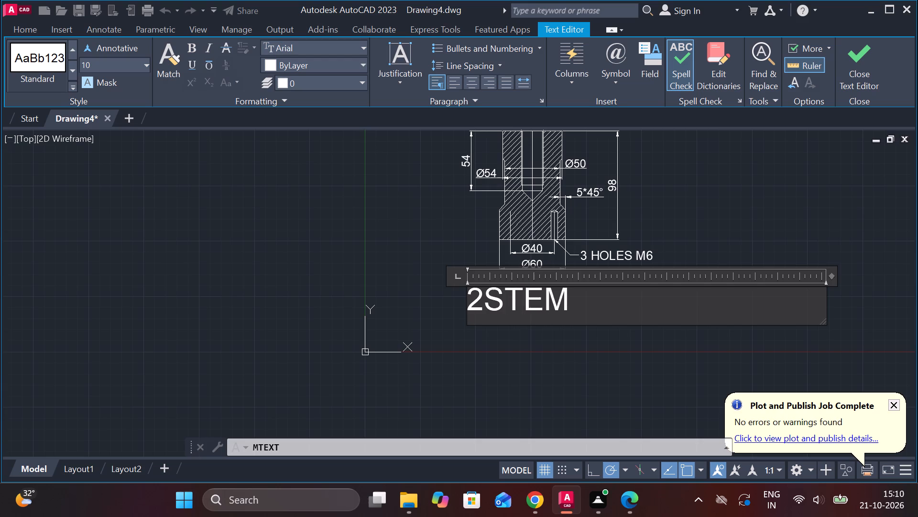
{"action": "key", "text": "period"}
{"action": "key", "text": "Right"}
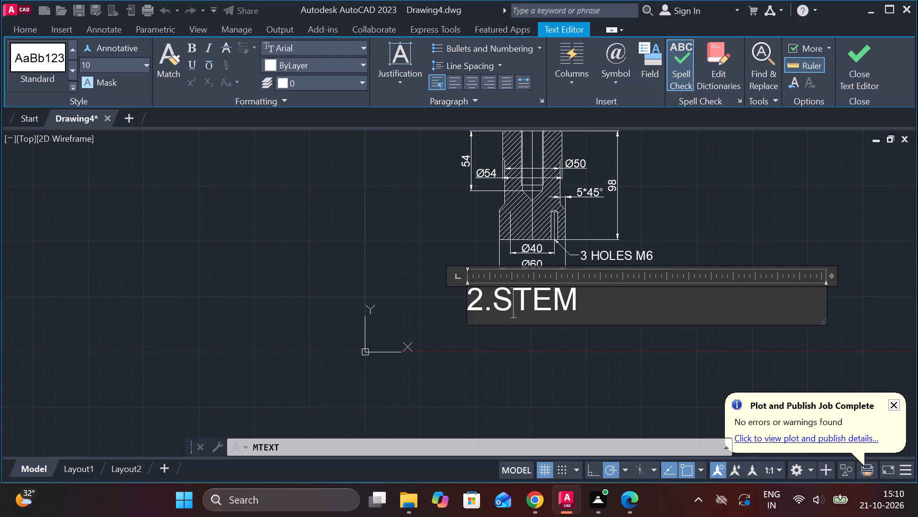
{"action": "key", "text": "Right"}
{"action": "key", "text": "Right"}
{"action": "key", "text": "Right"}
{"action": "key", "text": "space"}
{"action": "key", "text": "shift+parenleft"}
{"action": "type", "text": "CASR"}
{"action": "key", "text": "BackSpace"}
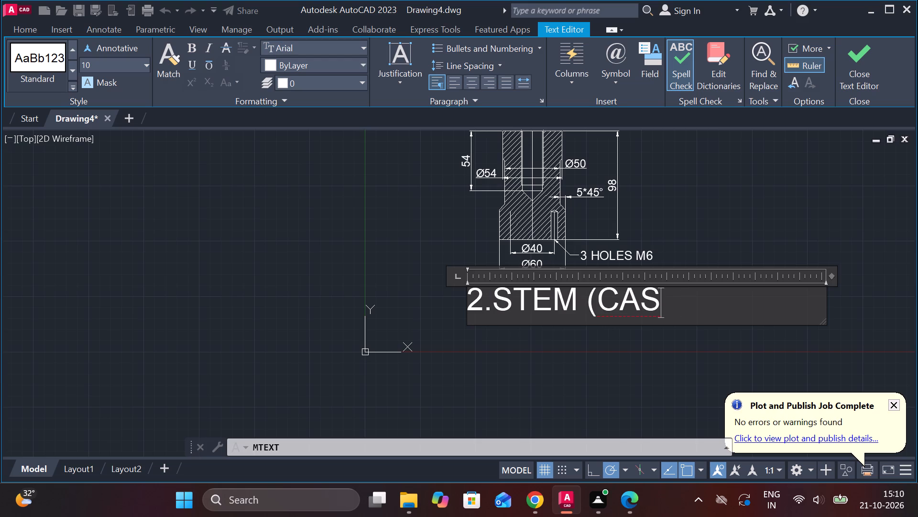
{"action": "type", "text": "T IRON"}
{"action": "key", "text": "shift+parenright"}
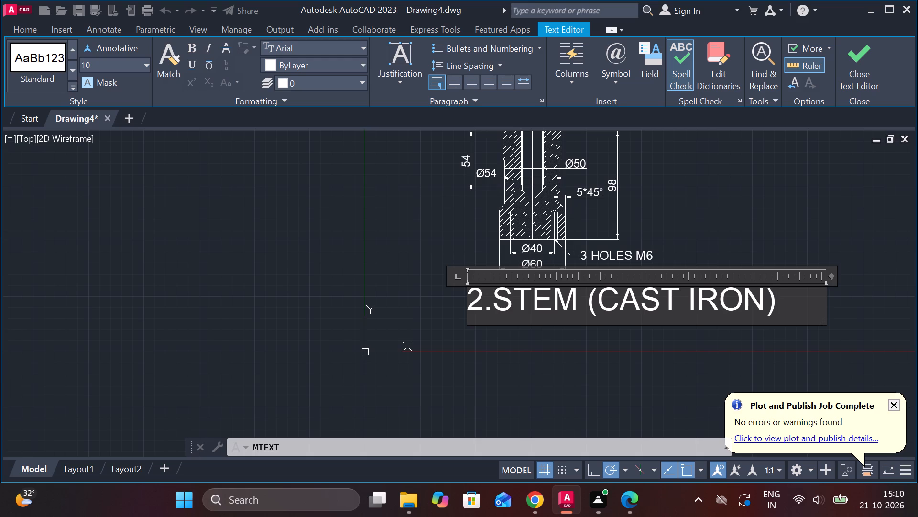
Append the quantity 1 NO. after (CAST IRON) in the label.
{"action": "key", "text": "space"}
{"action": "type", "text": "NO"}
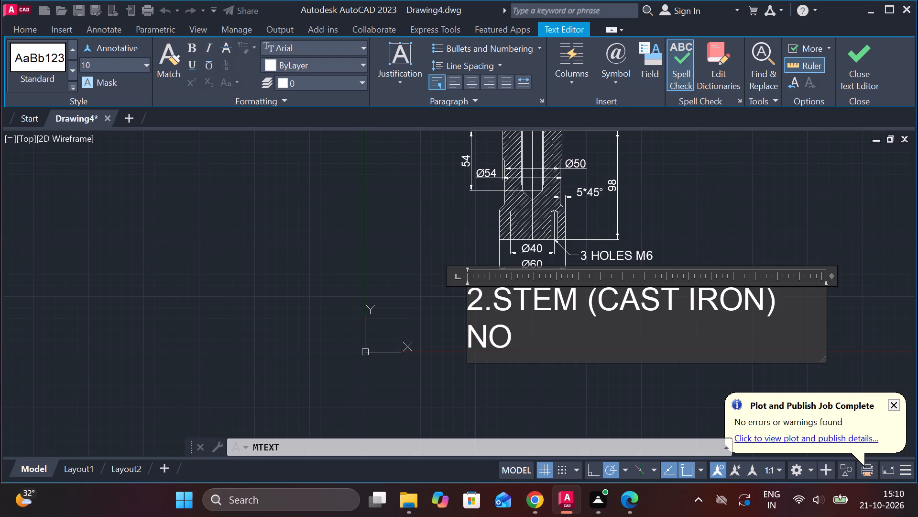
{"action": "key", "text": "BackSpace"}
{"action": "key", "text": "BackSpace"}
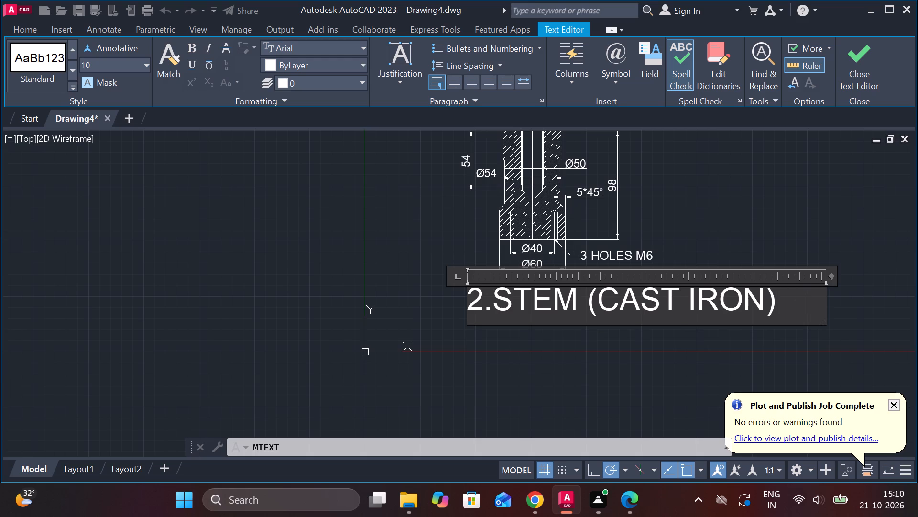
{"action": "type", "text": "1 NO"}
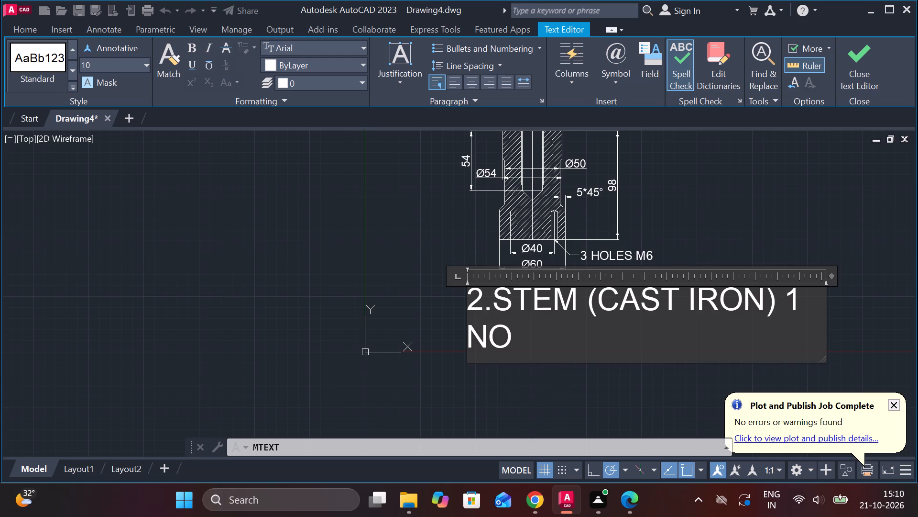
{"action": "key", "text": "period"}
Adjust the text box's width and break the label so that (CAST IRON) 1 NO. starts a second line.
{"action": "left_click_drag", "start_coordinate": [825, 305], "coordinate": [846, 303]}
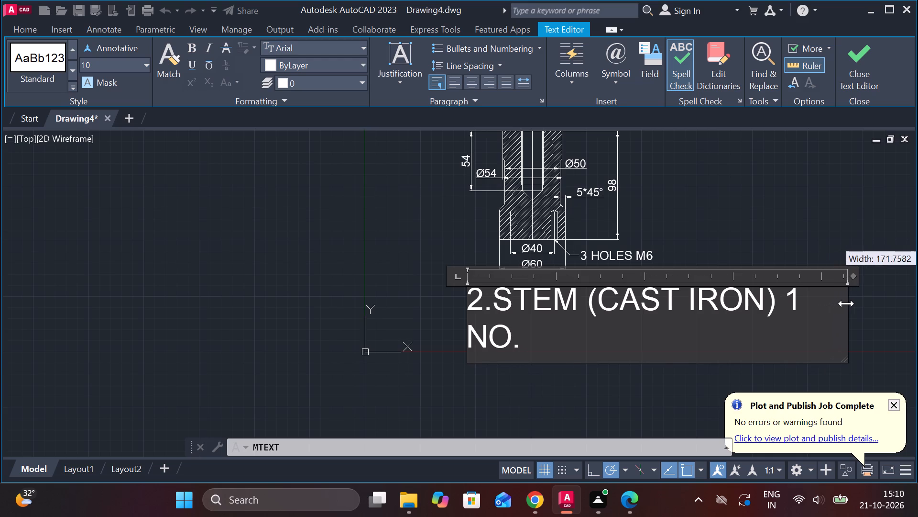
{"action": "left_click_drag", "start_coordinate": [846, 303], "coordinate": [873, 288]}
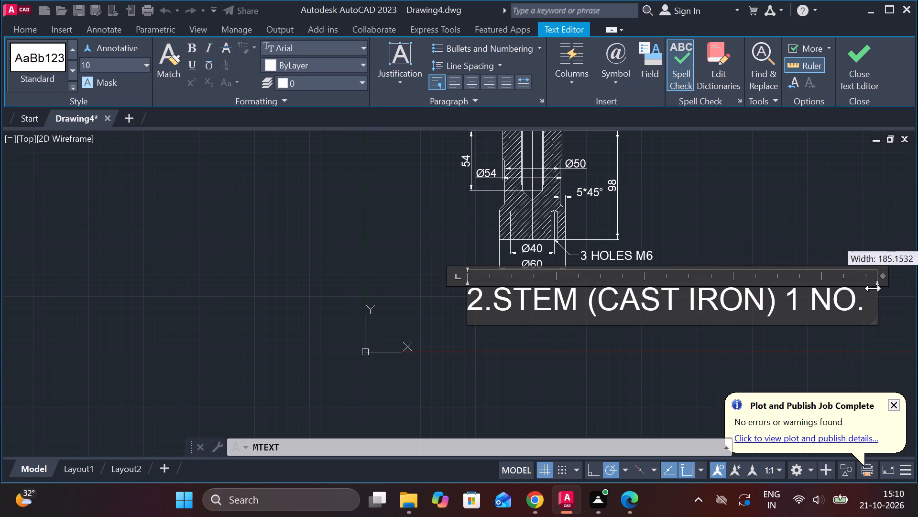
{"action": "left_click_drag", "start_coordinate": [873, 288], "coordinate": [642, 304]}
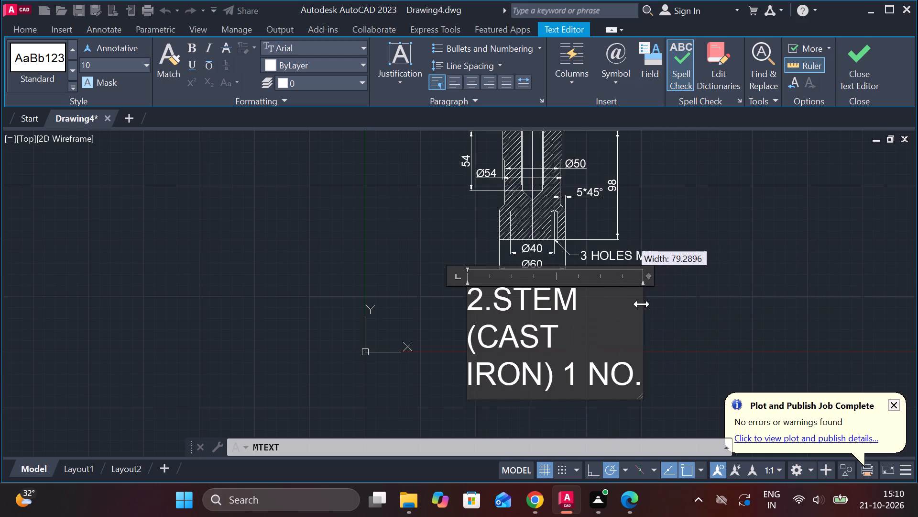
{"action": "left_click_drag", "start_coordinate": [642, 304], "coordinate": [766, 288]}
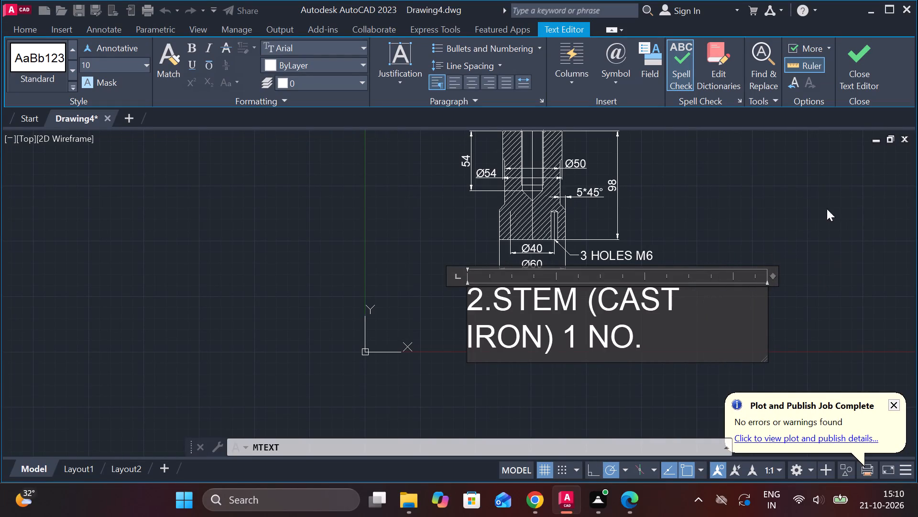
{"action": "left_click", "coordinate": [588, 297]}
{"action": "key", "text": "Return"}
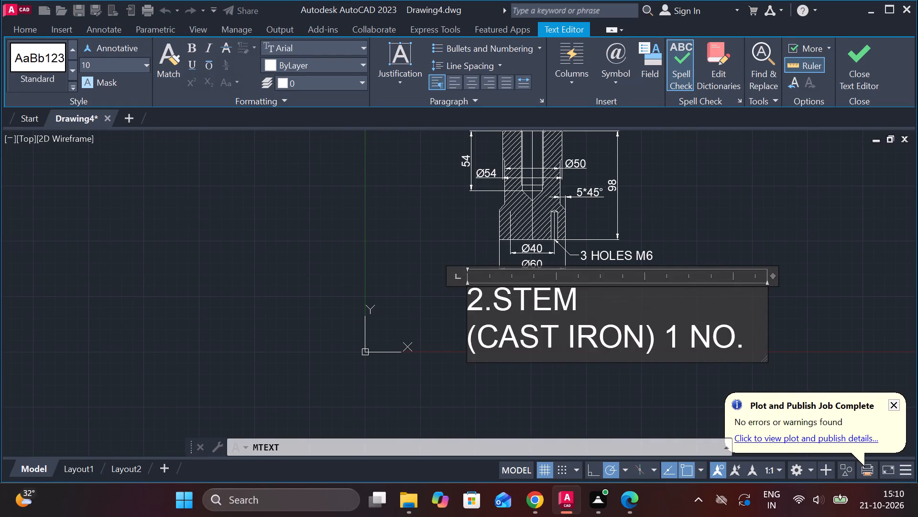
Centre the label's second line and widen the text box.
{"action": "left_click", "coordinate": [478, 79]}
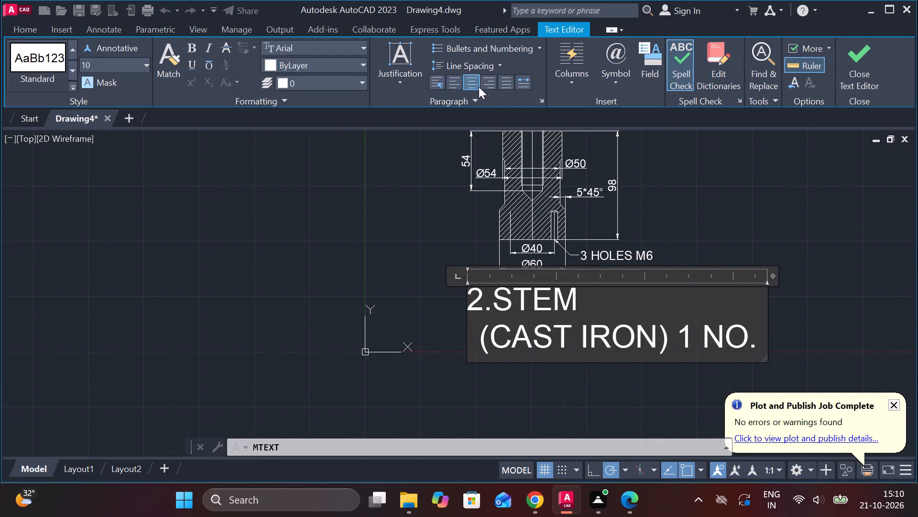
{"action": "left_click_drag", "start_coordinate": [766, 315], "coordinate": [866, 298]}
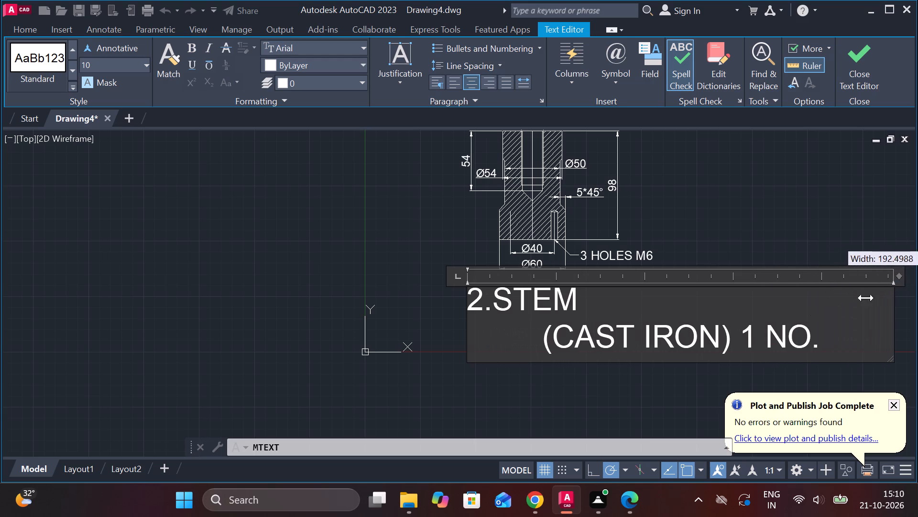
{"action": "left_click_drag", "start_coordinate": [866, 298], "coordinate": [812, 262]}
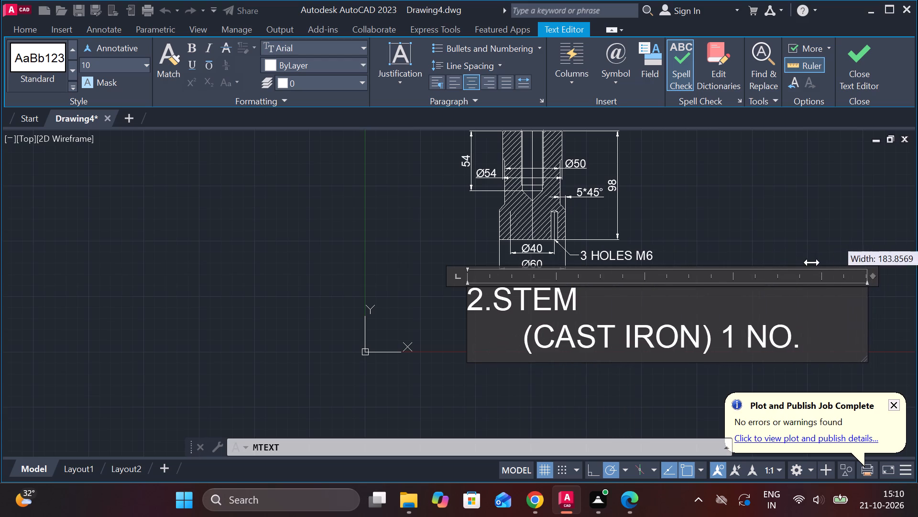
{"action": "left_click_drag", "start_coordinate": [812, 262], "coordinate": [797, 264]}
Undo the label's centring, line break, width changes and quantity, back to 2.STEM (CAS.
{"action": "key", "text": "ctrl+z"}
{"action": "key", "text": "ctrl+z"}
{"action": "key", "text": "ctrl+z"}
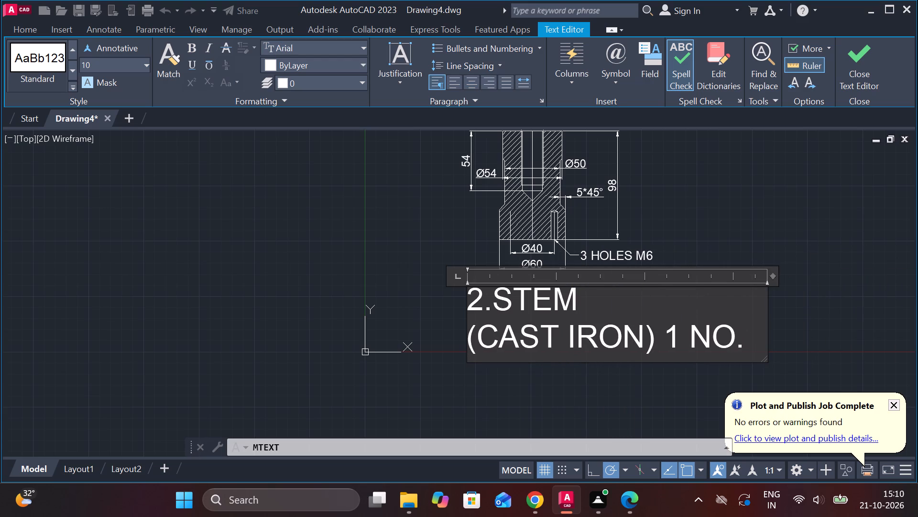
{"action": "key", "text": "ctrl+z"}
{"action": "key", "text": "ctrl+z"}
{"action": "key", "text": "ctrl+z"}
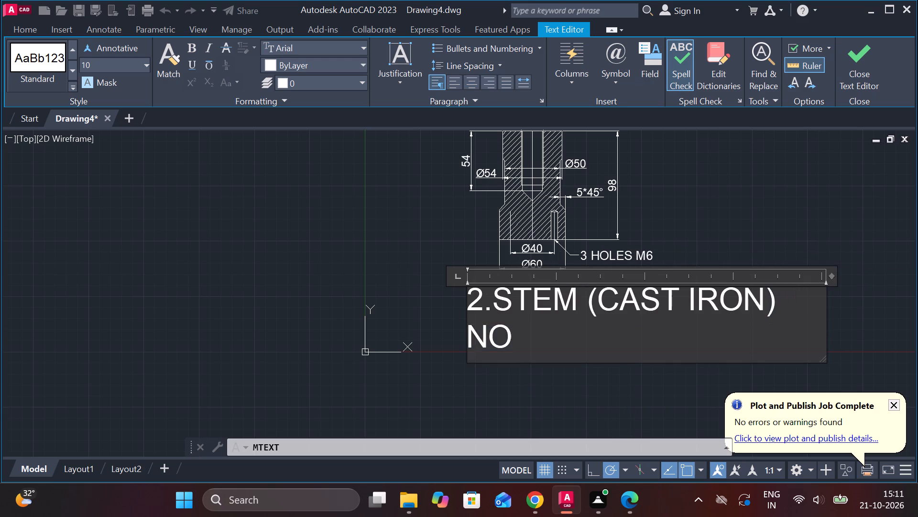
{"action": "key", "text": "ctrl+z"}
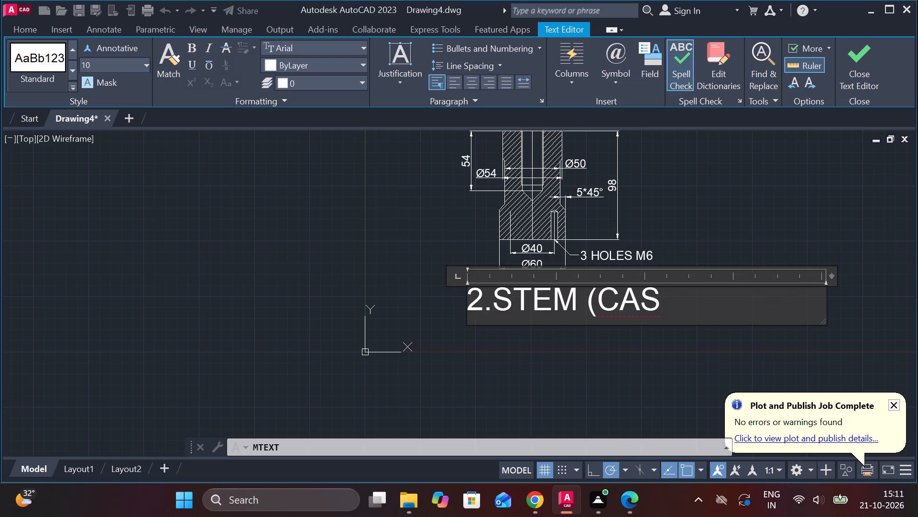
Complete the label text as 2.STEM (CAST IRON) 1 NO. and finish the text entry.
{"action": "type", "text": "T"}
{"action": "key", "text": "space"}
{"action": "type", "text": "IRON"}
{"action": "key", "text": "shift+parenright"}
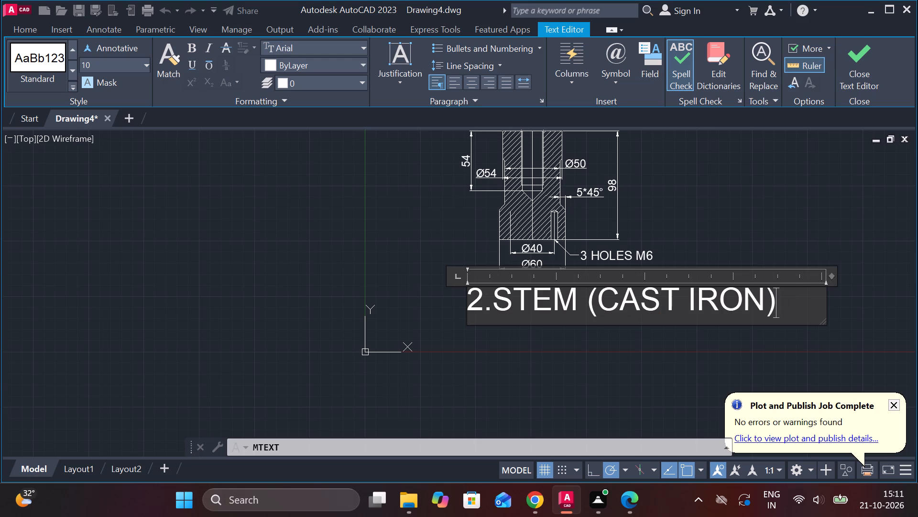
{"action": "key", "text": "space"}
{"action": "type", "text": "1 NO"}
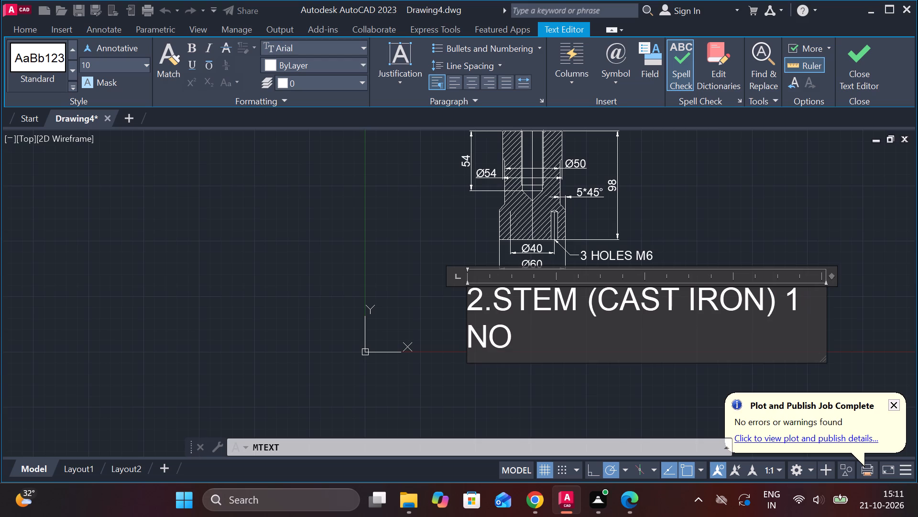
{"action": "key", "text": "period"}
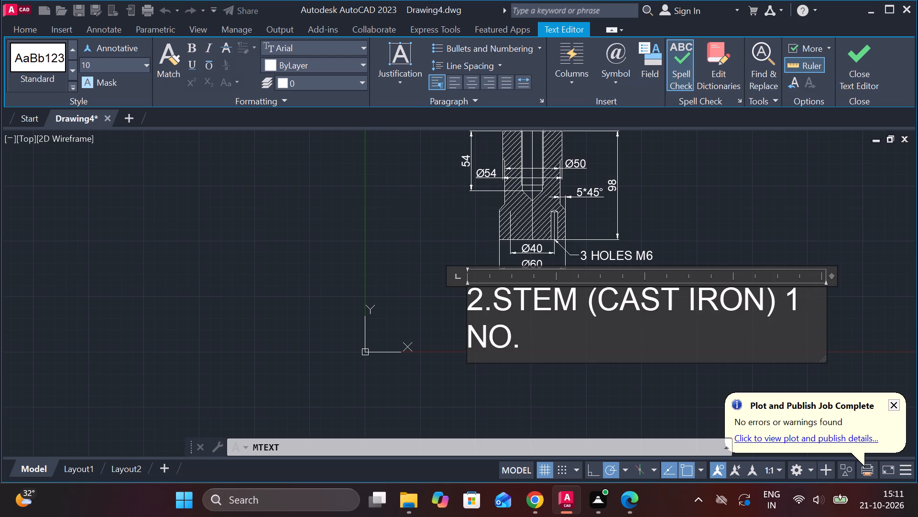
{"action": "left_click", "coordinate": [827, 303]}
{"action": "middle_click_drag", "start_coordinate": [659, 307], "coordinate": [623, 301]}
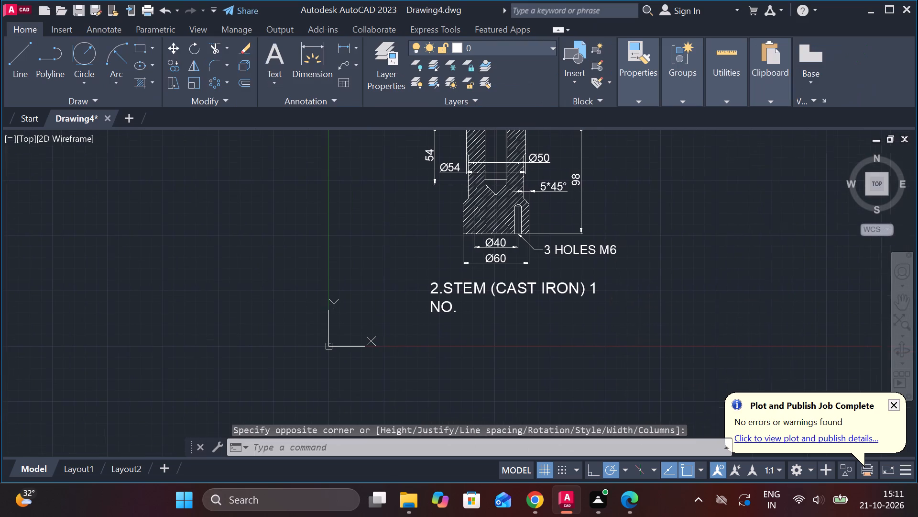
Reopen the stem label for editing and widen its text box so the whole text fits on one line.
{"action": "double_click", "coordinate": [517, 278]}
{"action": "left_click", "coordinate": [516, 288]}
{"action": "double_click", "coordinate": [513, 289]}
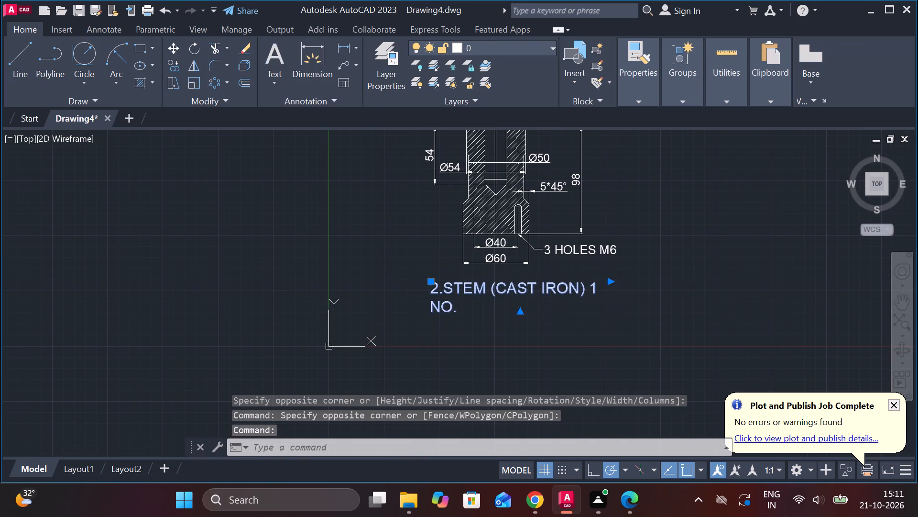
{"action": "left_click_drag", "start_coordinate": [610, 289], "coordinate": [643, 290]}
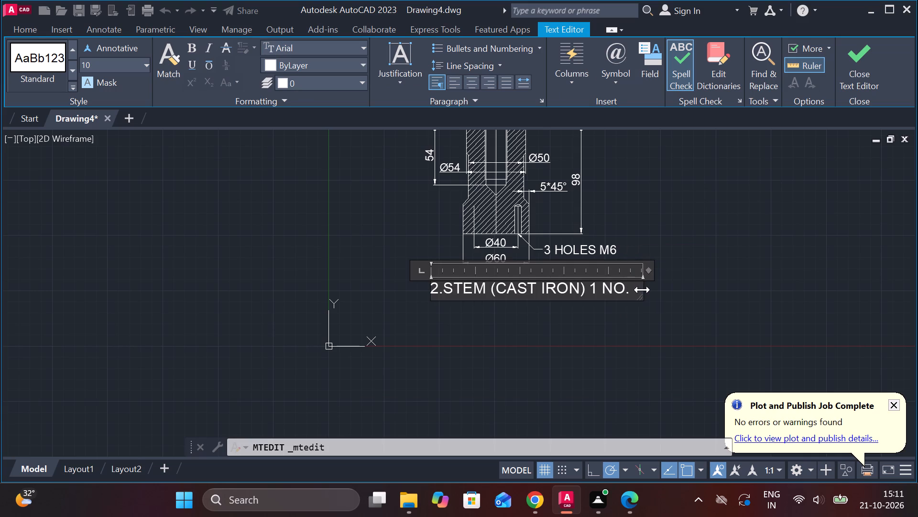
Centre the label text, break it so (CAST IRON) 1 NO. starts a second line, and close the text editor.
{"action": "left_click", "coordinate": [473, 87]}
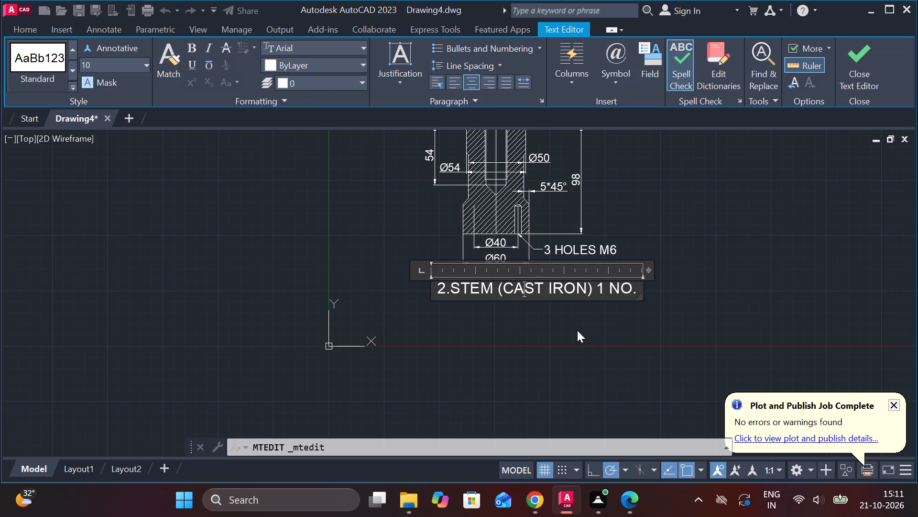
{"action": "left_click", "coordinate": [497, 294]}
{"action": "key", "text": "Return"}
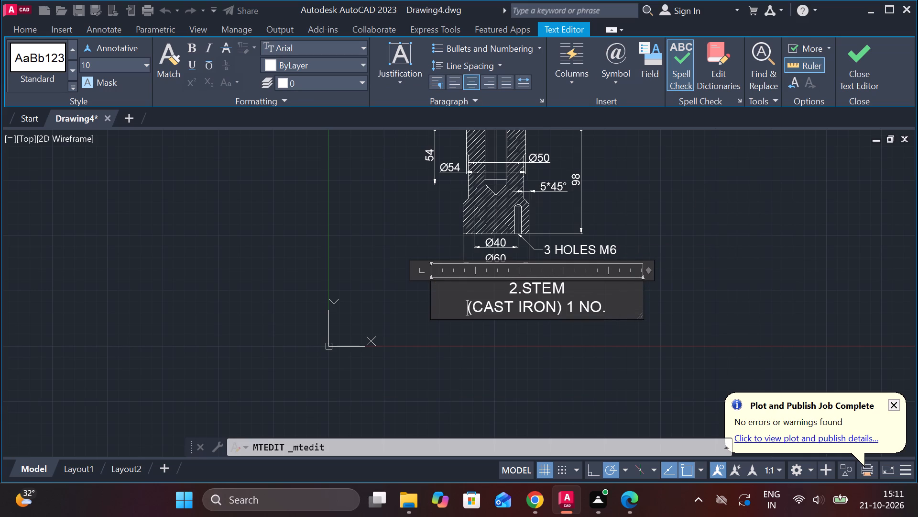
{"action": "left_click", "coordinate": [883, 94]}
{"action": "left_click", "coordinate": [863, 70]}
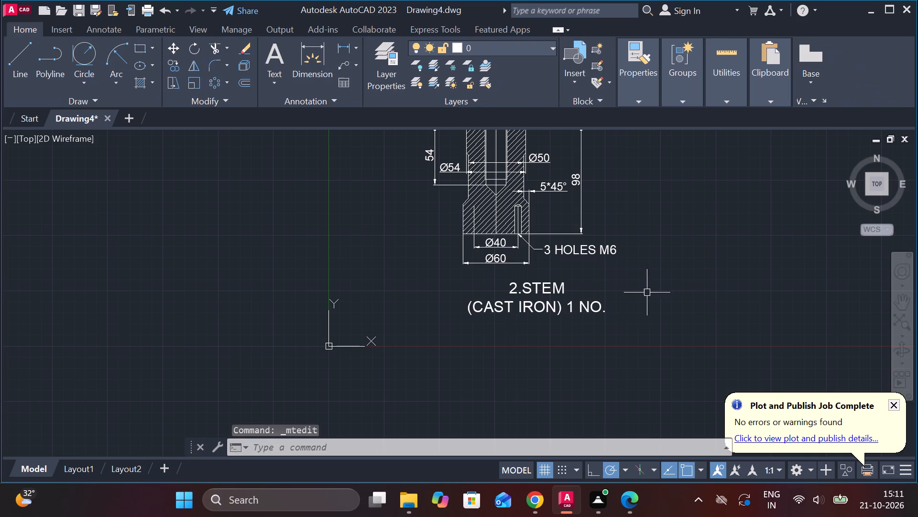
Move the two-line label sideways so it sits centred beneath the stem section.
{"action": "left_click", "coordinate": [554, 288]}
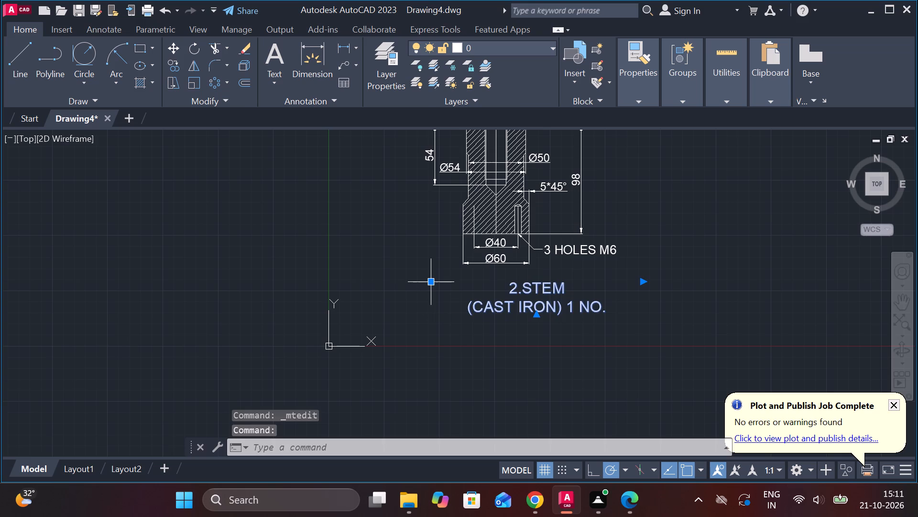
{"action": "left_click", "coordinate": [428, 284]}
{"action": "left_click", "coordinate": [397, 273]}
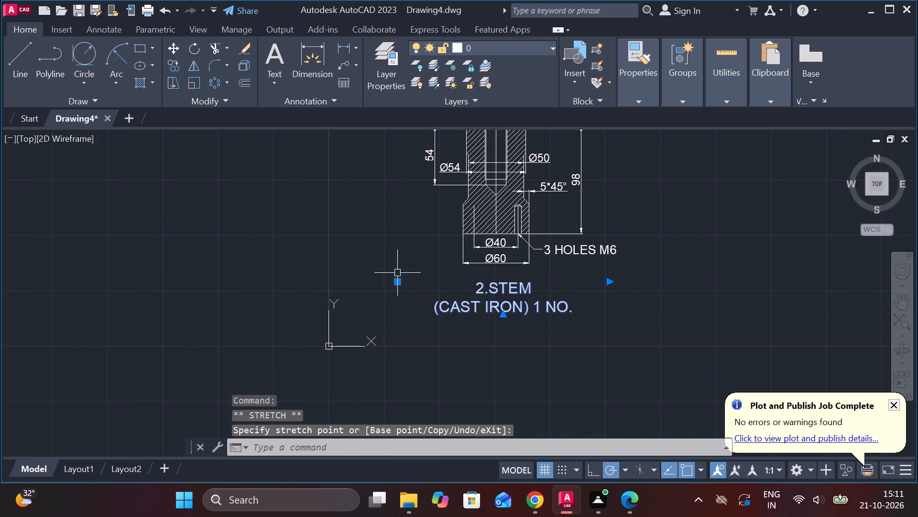
{"action": "key", "text": "Escape"}
Draw an upright rectangle 20 wide and 84 high with lines, to the right of the stem section.
{"action": "scroll", "coordinate": [725, 304], "scroll_direction": "down", "scroll_amount": 1}
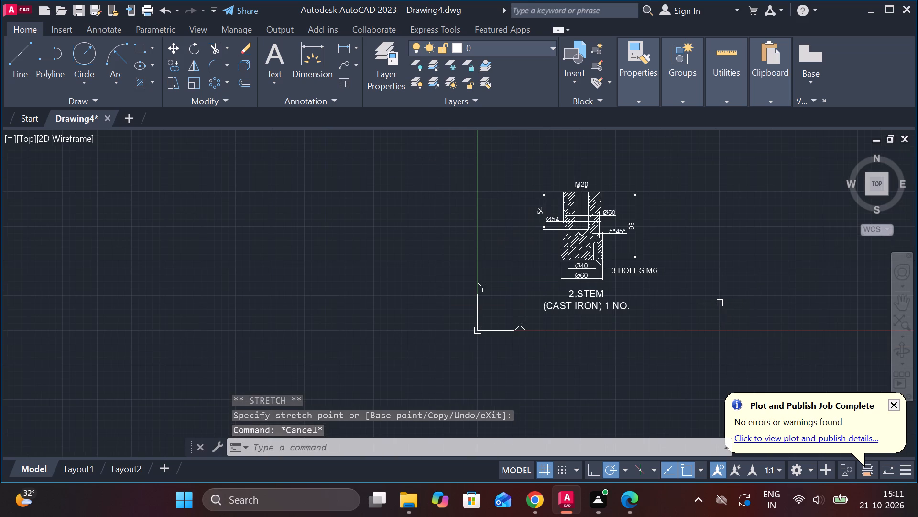
{"action": "middle_click_drag", "start_coordinate": [720, 303], "coordinate": [693, 309]}
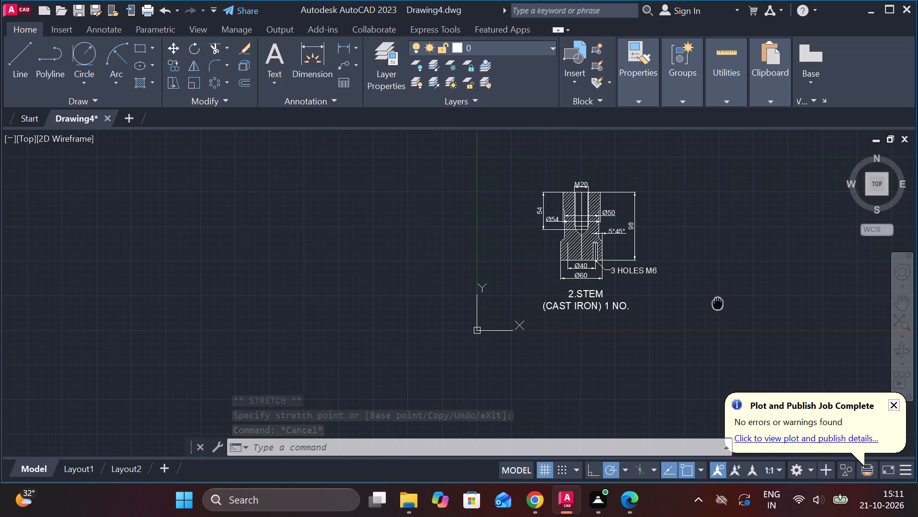
{"action": "middle_click_drag", "start_coordinate": [693, 309], "coordinate": [484, 321]}
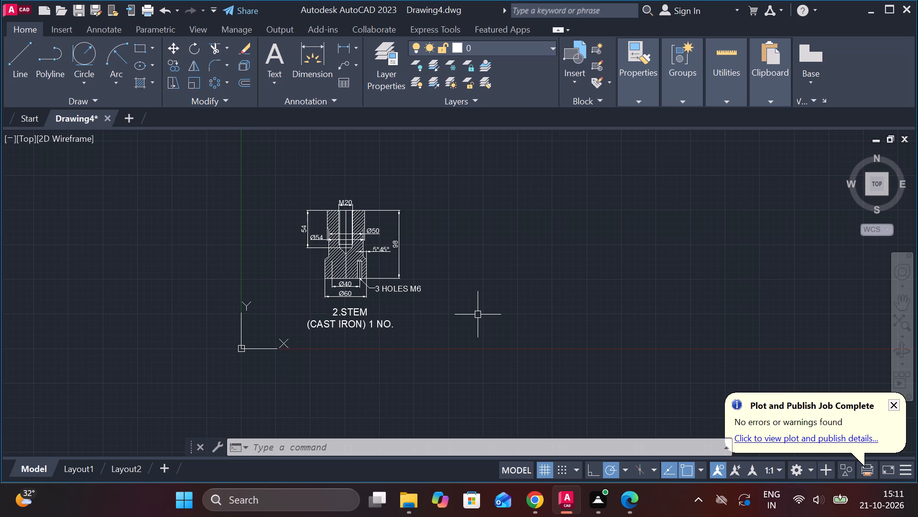
{"action": "scroll", "coordinate": [471, 200], "scroll_direction": "up", "scroll_amount": 1}
{"action": "middle_click_drag", "start_coordinate": [468, 202], "coordinate": [416, 226]}
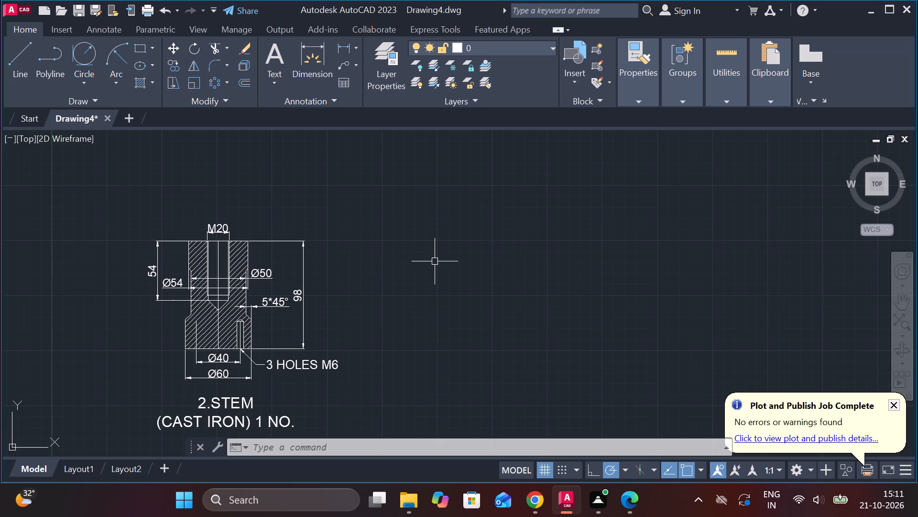
{"action": "key", "text": "l"}
{"action": "key", "text": "Return"}
{"action": "left_click", "coordinate": [415, 213]}
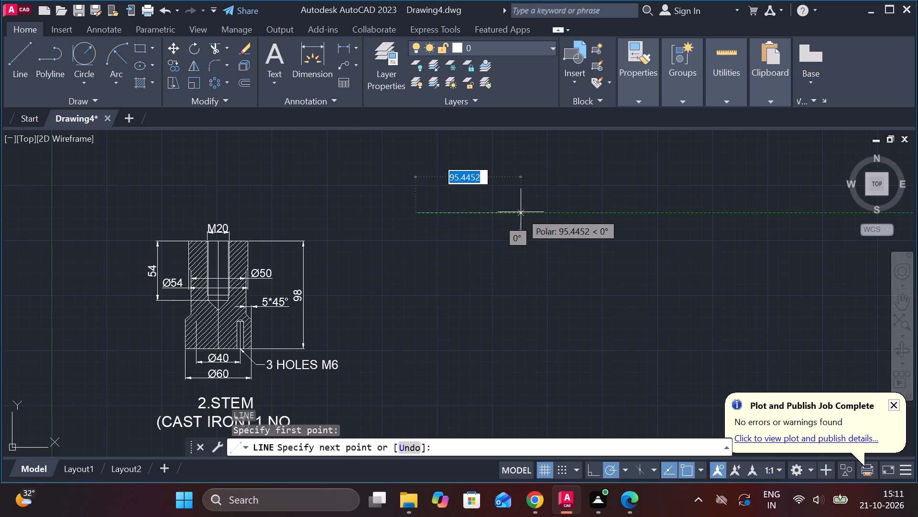
{"action": "type", "text": "20"}
{"action": "key", "text": "Return"}
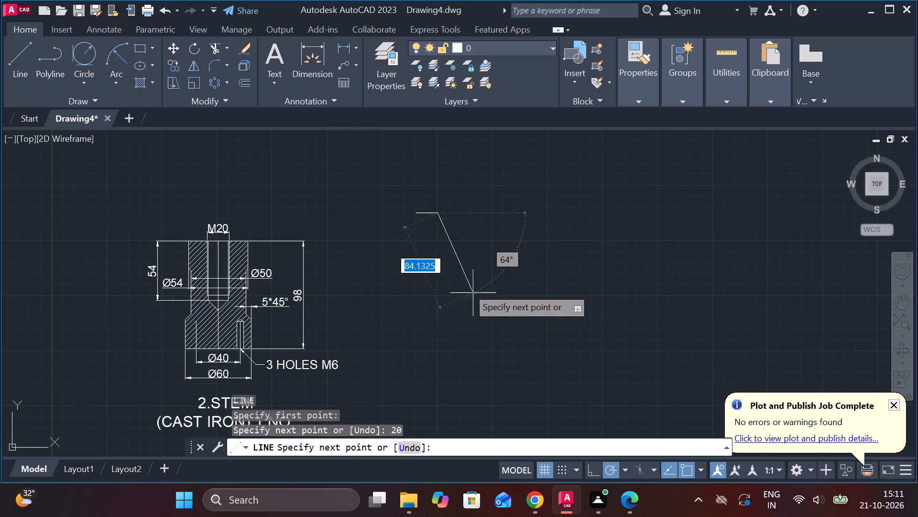
{"action": "scroll", "coordinate": [433, 258], "scroll_direction": "up", "scroll_amount": 2}
{"action": "middle_click_drag", "start_coordinate": [433, 258], "coordinate": [500, 377]}
{"action": "middle_click_drag", "start_coordinate": [502, 353], "coordinate": [491, 319]}
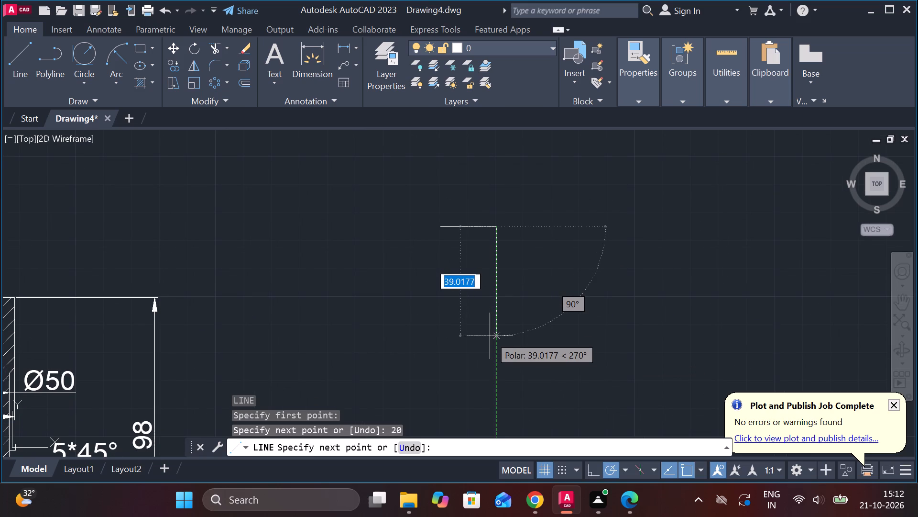
{"action": "type", "text": "84"}
{"action": "key", "text": "space"}
{"action": "middle_click_drag", "start_coordinate": [337, 359], "coordinate": [338, 359]}
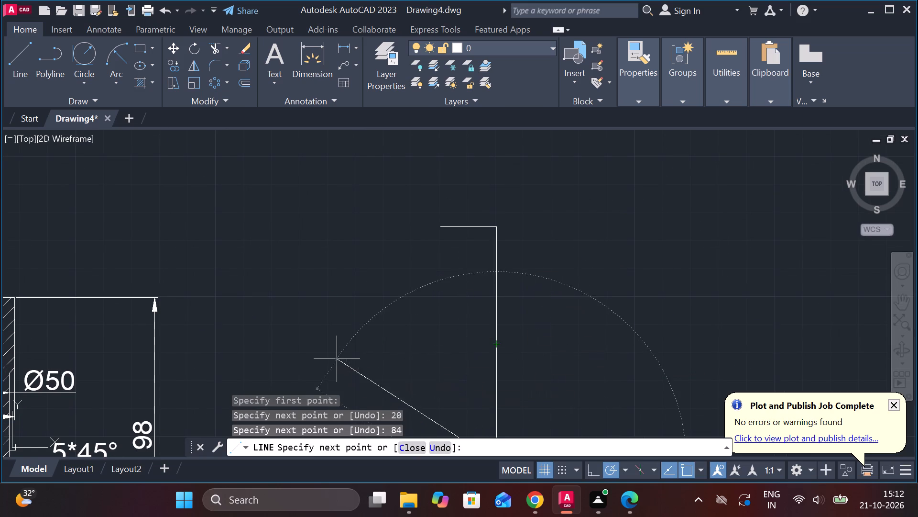
{"action": "middle_click_drag", "start_coordinate": [338, 359], "coordinate": [379, 248]}
{"action": "type", "text": "20"}
{"action": "key", "text": "Return"}
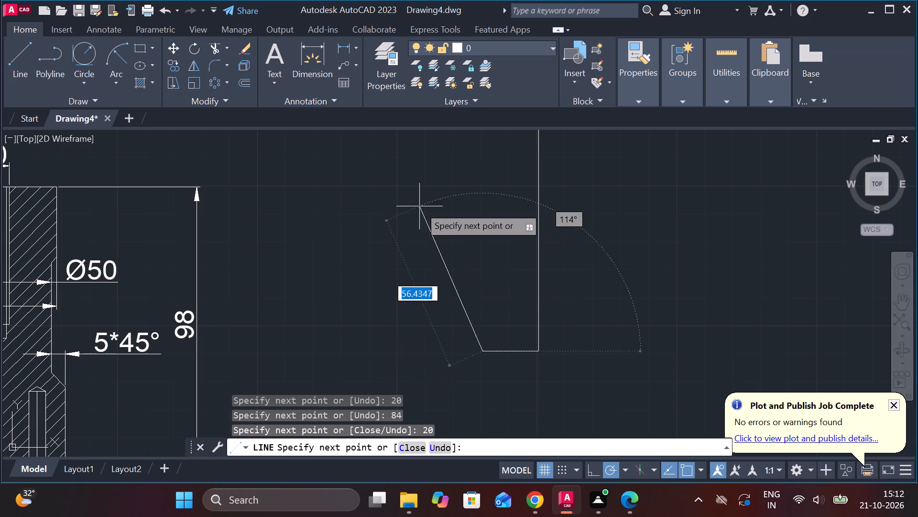
{"action": "middle_click_drag", "start_coordinate": [421, 208], "coordinate": [428, 298]}
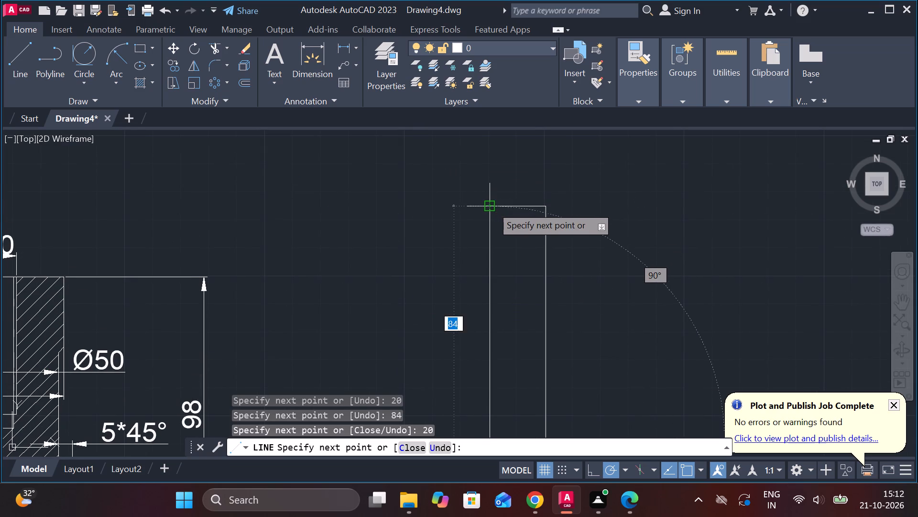
{"action": "left_click", "coordinate": [492, 206]}
{"action": "key", "text": "Escape"}
{"action": "scroll", "coordinate": [624, 288], "scroll_direction": "down", "scroll_amount": 1}
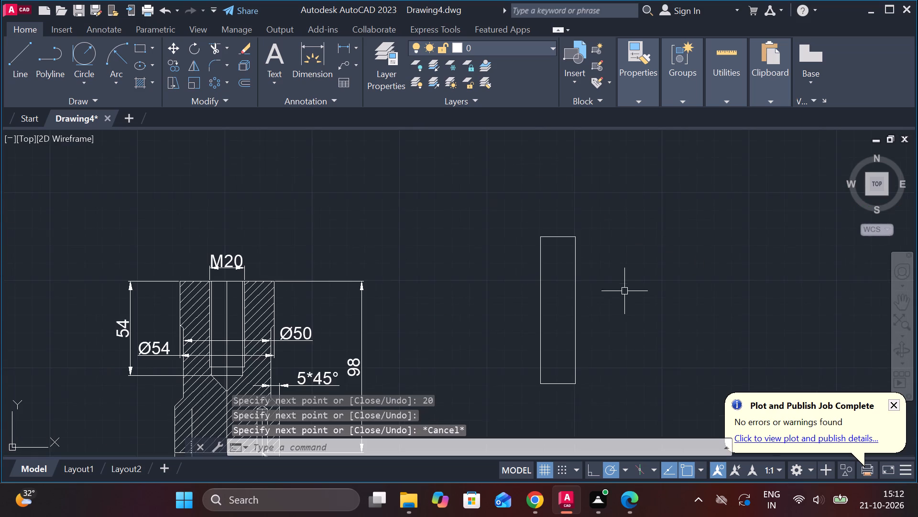
Offset the rectangle's bottom edge 36 upward and its top edge 30 downward.
{"action": "middle_click_drag", "start_coordinate": [626, 299], "coordinate": [590, 274]}
{"action": "scroll", "coordinate": [574, 278], "scroll_direction": "up", "scroll_amount": 1}
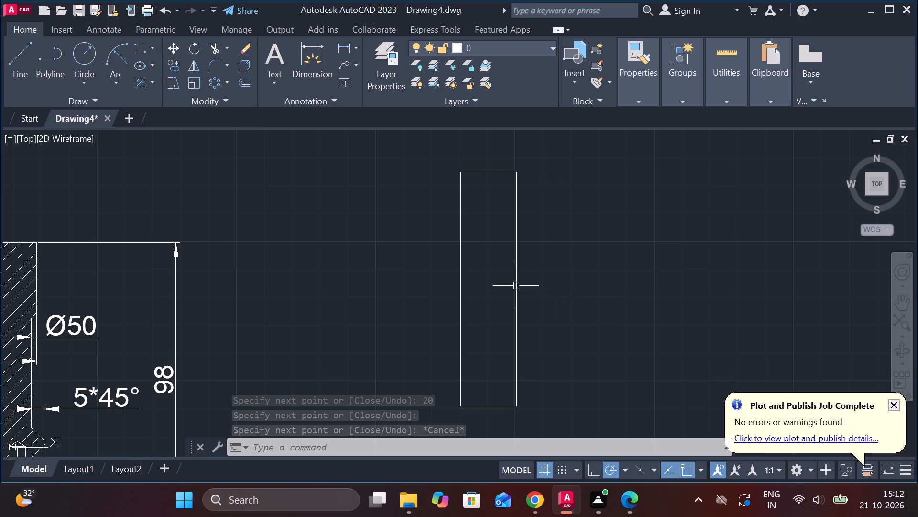
{"action": "left_click", "coordinate": [499, 405]}
{"action": "key", "text": "o"}
{"action": "key", "text": "Return"}
{"action": "key", "text": "Return"}
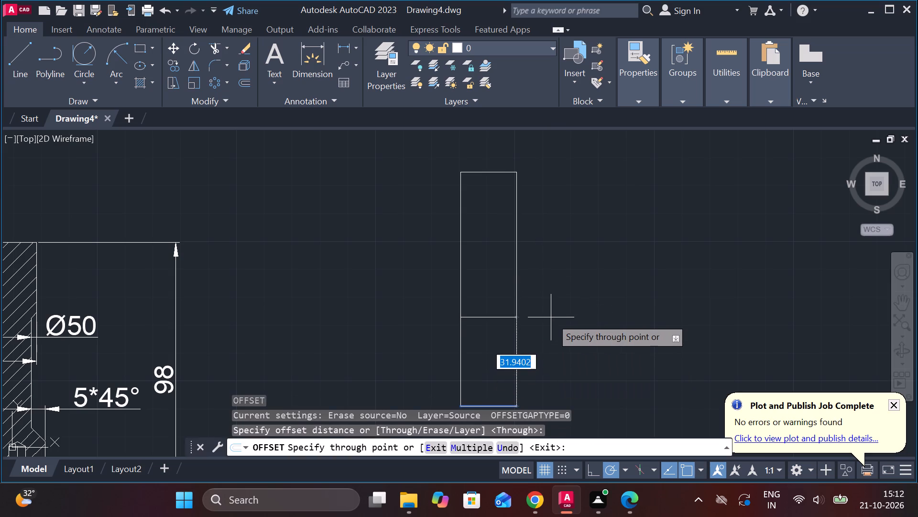
{"action": "type", "text": "36"}
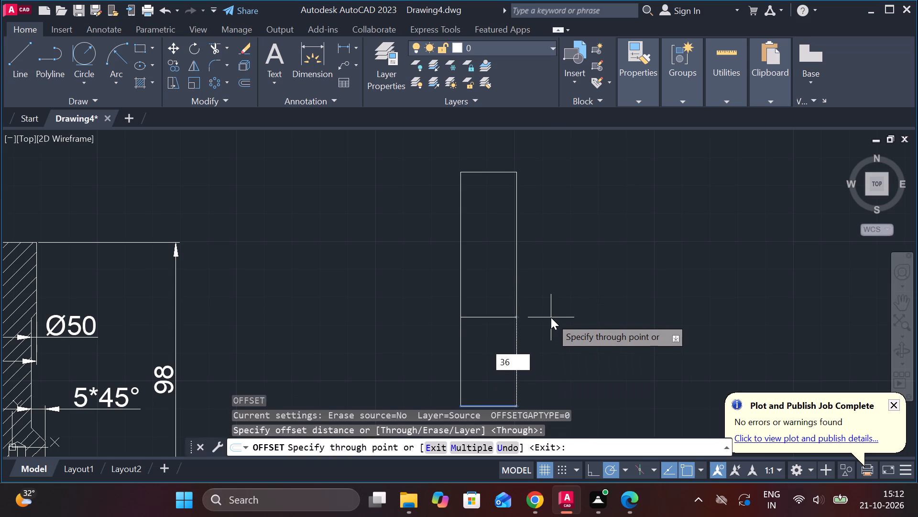
{"action": "key", "text": "Return"}
{"action": "left_click", "coordinate": [476, 172]}
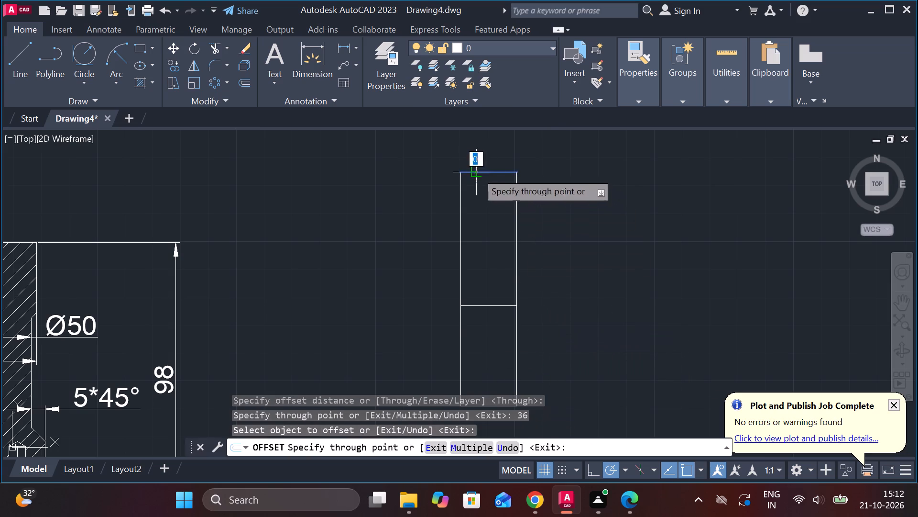
{"action": "type", "text": "30"}
{"action": "key", "text": "Return"}
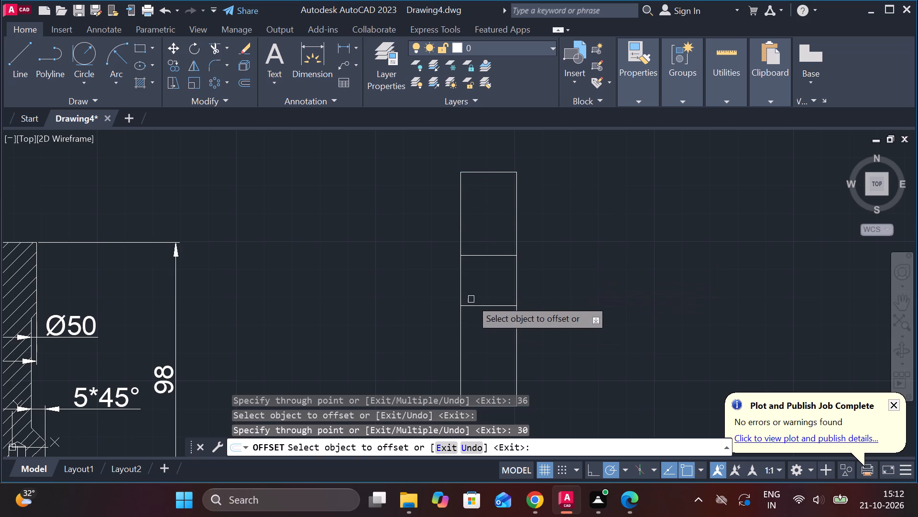
{"action": "scroll", "coordinate": [476, 267], "scroll_direction": "up", "scroll_amount": 1}
{"action": "key", "text": "Escape"}
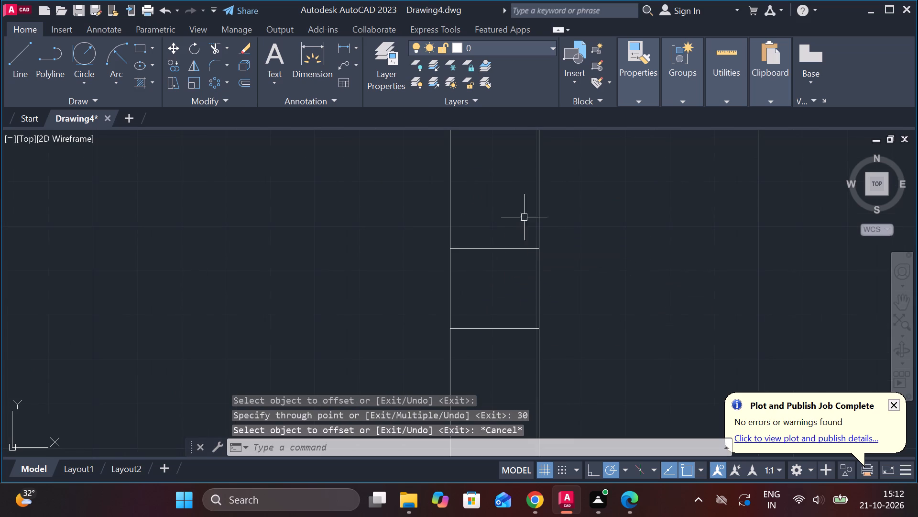
Offset both long vertical sides of the rectangle inward by 1.
{"action": "left_click", "coordinate": [539, 202]}
{"action": "key", "text": "o"}
{"action": "key", "text": "Return"}
{"action": "key", "text": "Return"}
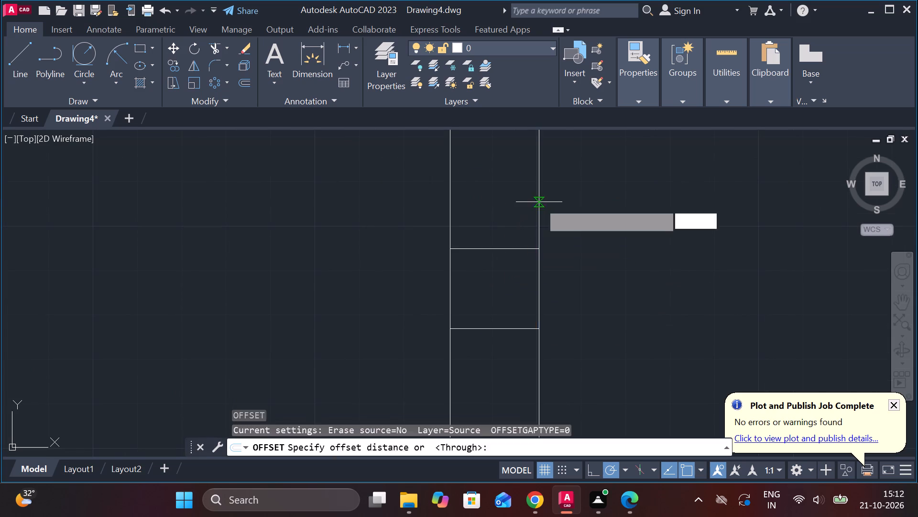
{"action": "type", "text": "1"}
{"action": "key", "text": "space"}
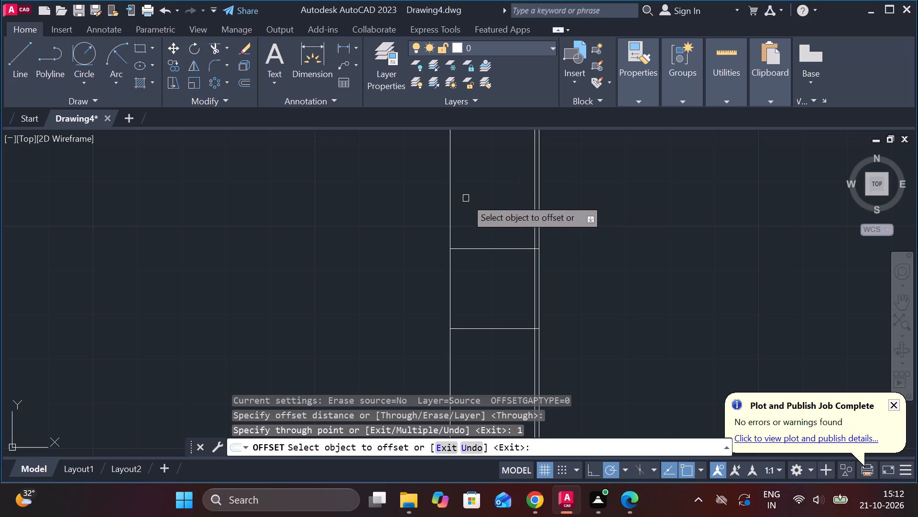
{"action": "left_click", "coordinate": [448, 184]}
{"action": "type", "text": "1"}
{"action": "key", "text": "space"}
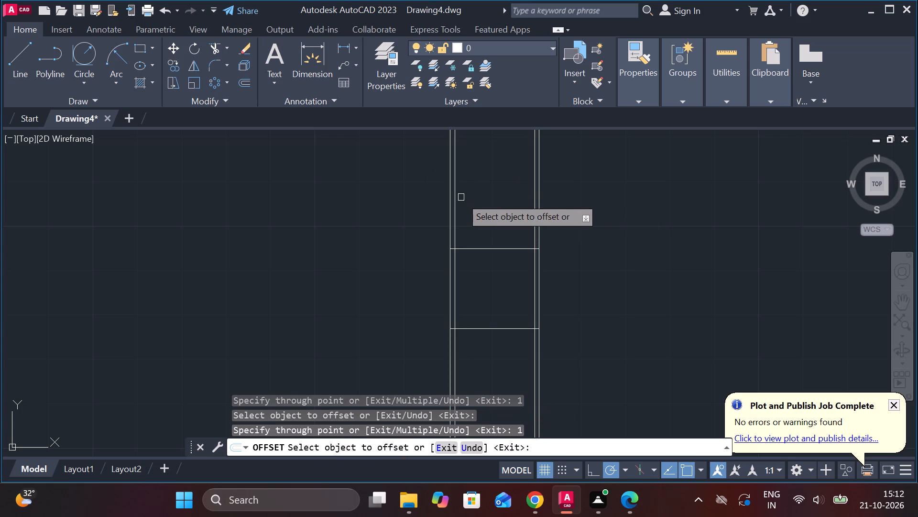
{"action": "scroll", "coordinate": [489, 216], "scroll_direction": "down", "scroll_amount": 1}
{"action": "scroll", "coordinate": [481, 224], "scroll_direction": "up", "scroll_amount": 2}
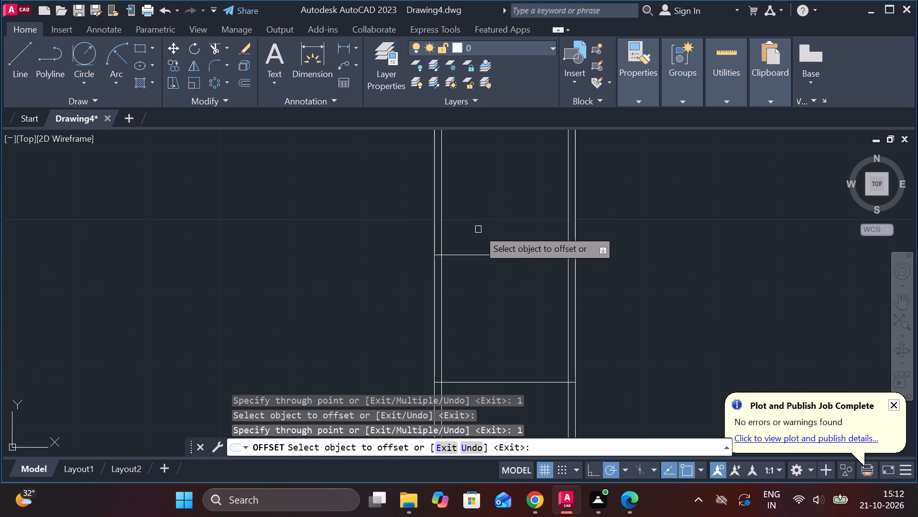
{"action": "scroll", "coordinate": [476, 233], "scroll_direction": "up", "scroll_amount": 1}
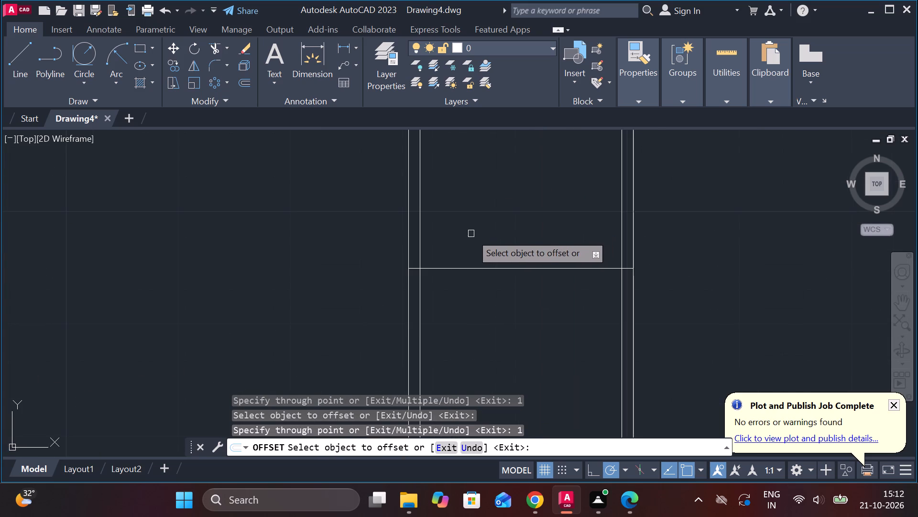
{"action": "key", "text": "Escape"}
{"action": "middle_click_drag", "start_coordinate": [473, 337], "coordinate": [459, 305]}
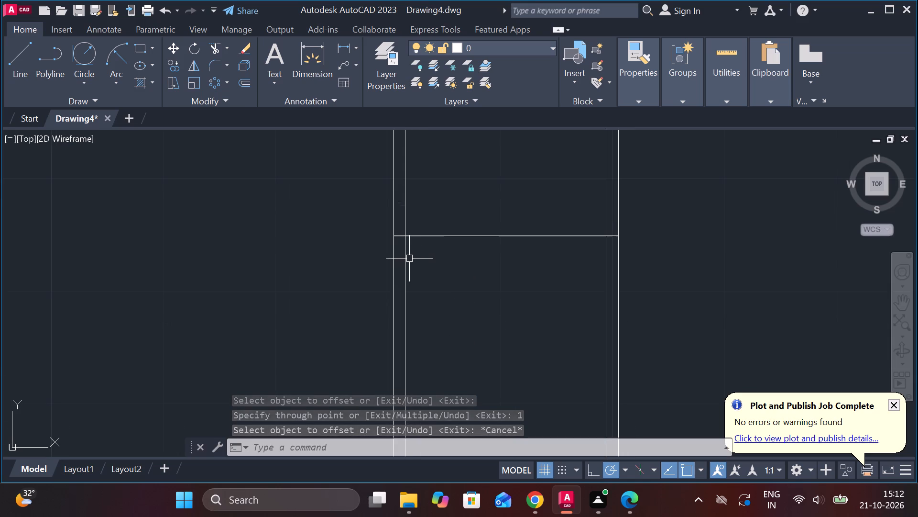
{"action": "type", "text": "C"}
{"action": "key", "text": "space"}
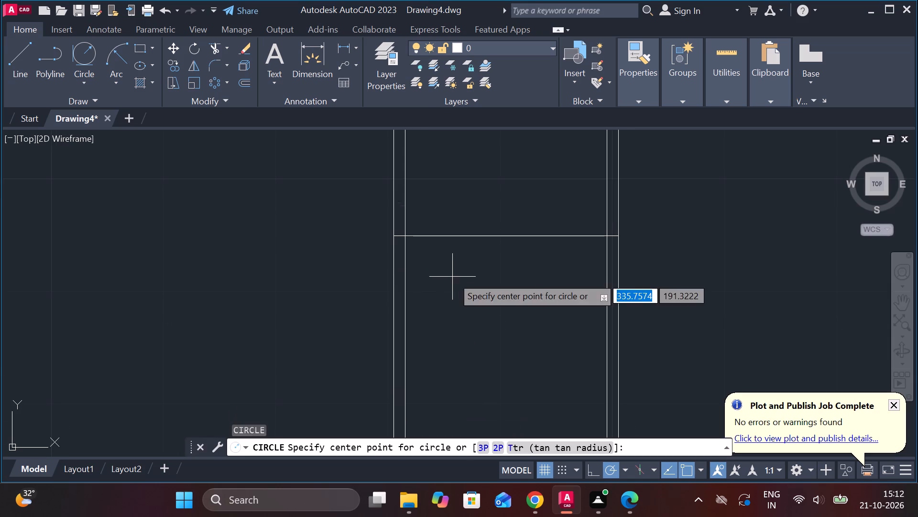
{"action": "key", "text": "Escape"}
Chamfer both ends of the upper inner horizontal line with the outer vertical sides below it, using length 1 and angle 45.
{"action": "type", "text": "CHA"}
{"action": "left_click", "coordinate": [514, 322]}
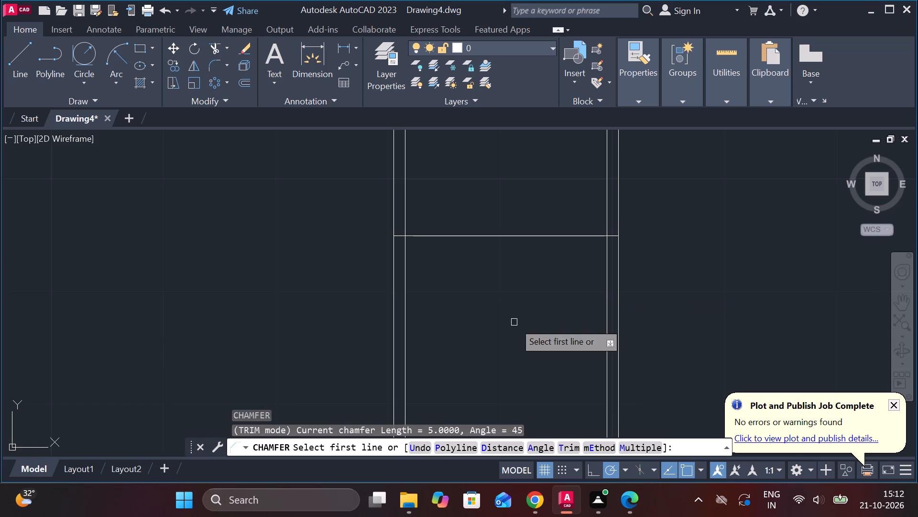
{"action": "left_click", "coordinate": [542, 450]}
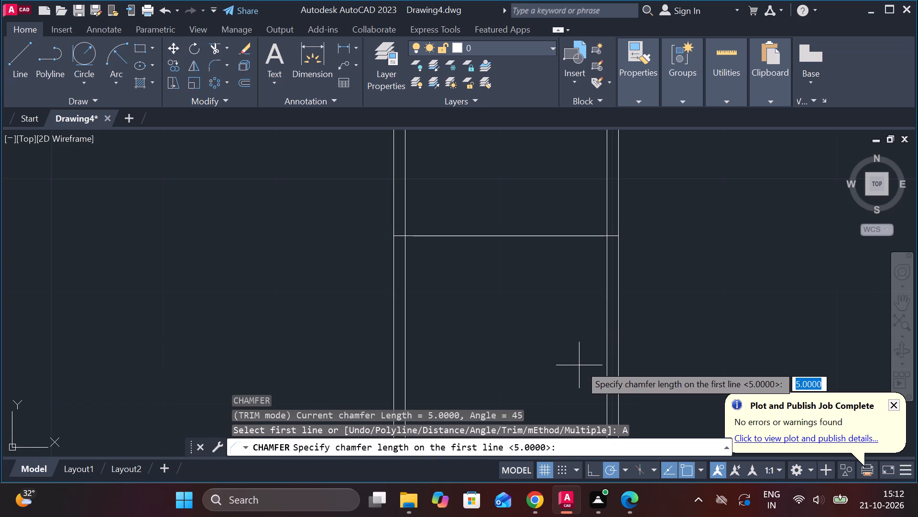
{"action": "type", "text": "1 45"}
{"action": "key", "text": "space"}
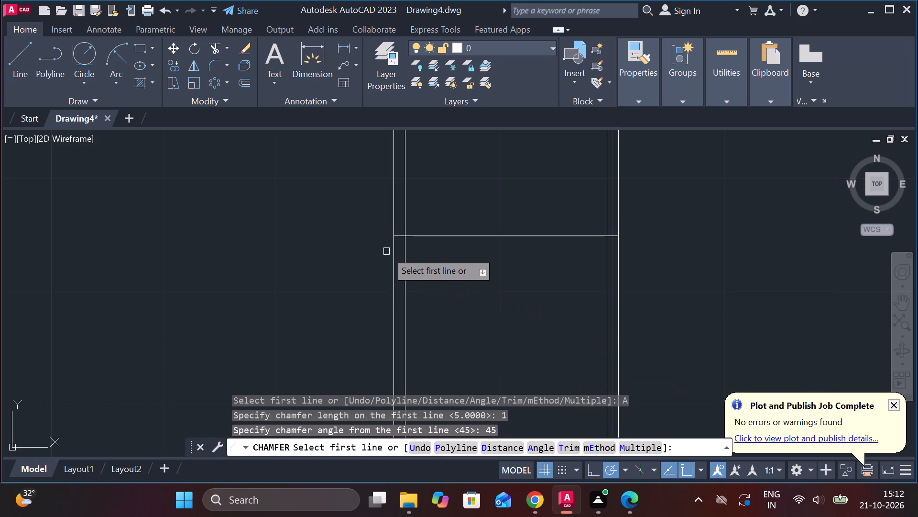
{"action": "scroll", "coordinate": [386, 251], "scroll_direction": "up", "scroll_amount": 1}
{"action": "left_click", "coordinate": [394, 256]}
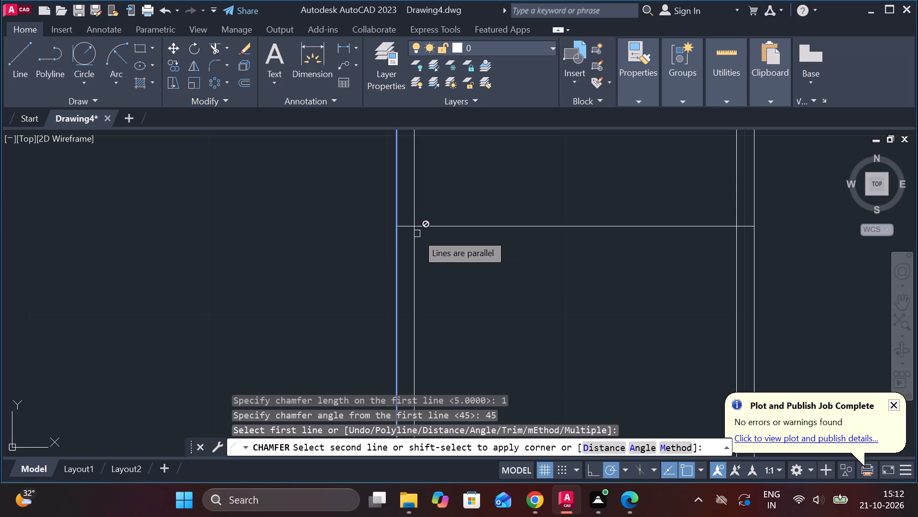
{"action": "left_click", "coordinate": [420, 229]}
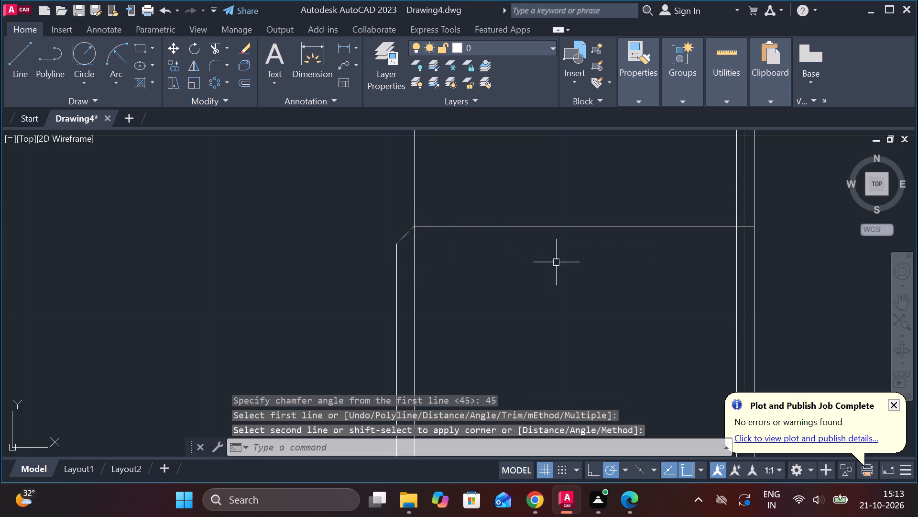
{"action": "key", "text": "space"}
{"action": "left_click", "coordinate": [756, 249]}
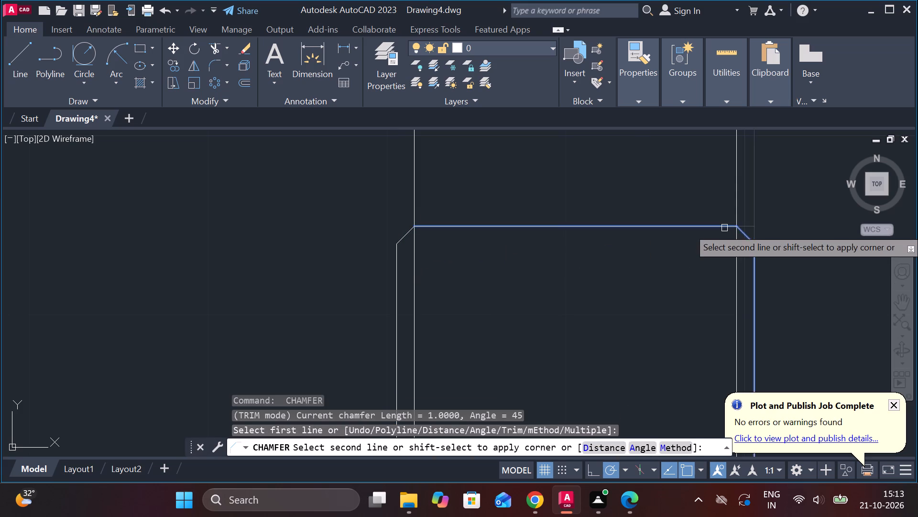
{"action": "left_click", "coordinate": [724, 228]}
Chamfer both ends of the lower inner horizontal line with the outer vertical sides above it, using the same 1 by 45° setting.
{"action": "scroll", "coordinate": [706, 254], "scroll_direction": "down", "scroll_amount": 3}
{"action": "middle_click_drag", "start_coordinate": [633, 314], "coordinate": [614, 245]}
{"action": "scroll", "coordinate": [617, 243], "scroll_direction": "up", "scroll_amount": 2}
{"action": "key", "text": "space"}
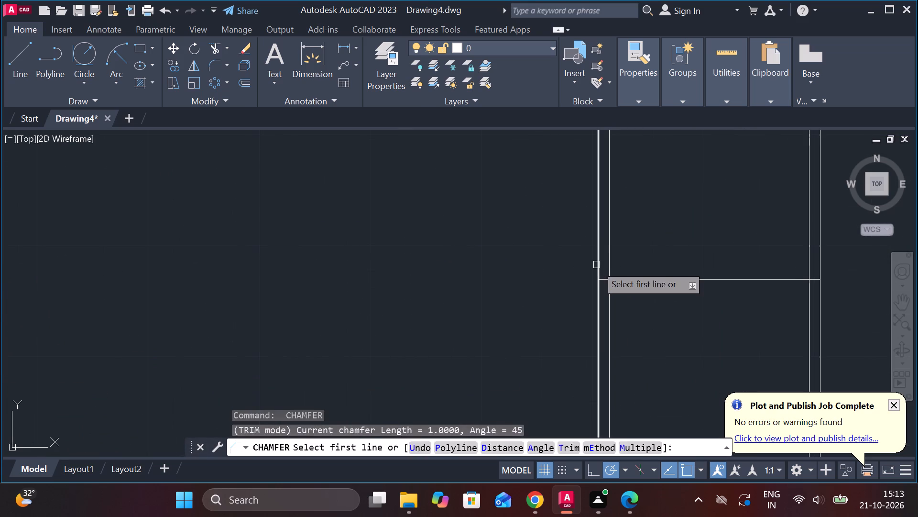
{"action": "left_click", "coordinate": [596, 265]}
{"action": "left_click", "coordinate": [615, 280]}
{"action": "key", "text": "space"}
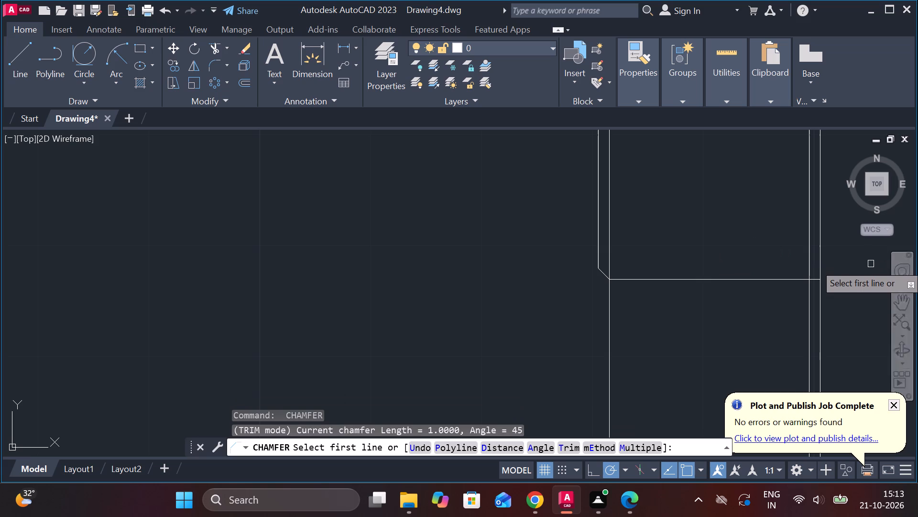
{"action": "left_click", "coordinate": [818, 260]}
{"action": "left_click", "coordinate": [798, 279]}
{"action": "scroll", "coordinate": [797, 279], "scroll_direction": "down", "scroll_amount": 2}
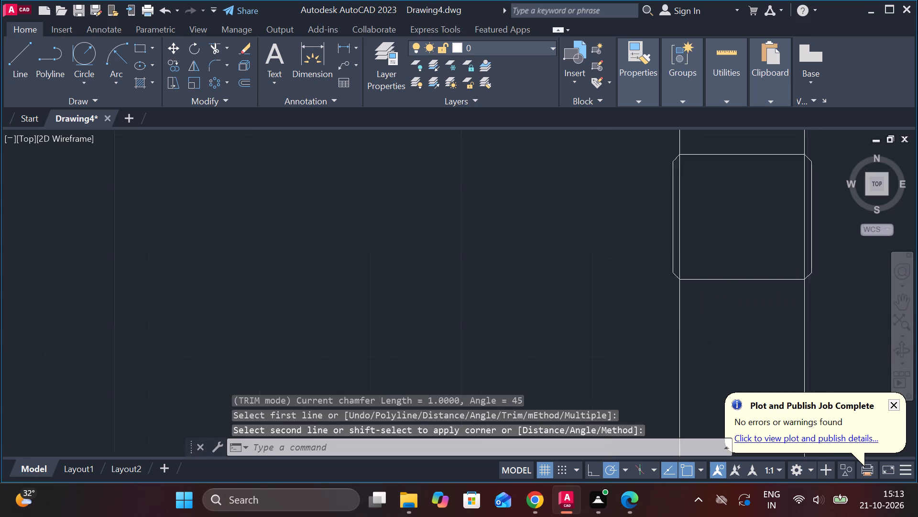
{"action": "middle_click_drag", "start_coordinate": [762, 308], "coordinate": [618, 283]}
{"action": "scroll", "coordinate": [612, 311], "scroll_direction": "up", "scroll_amount": 1}
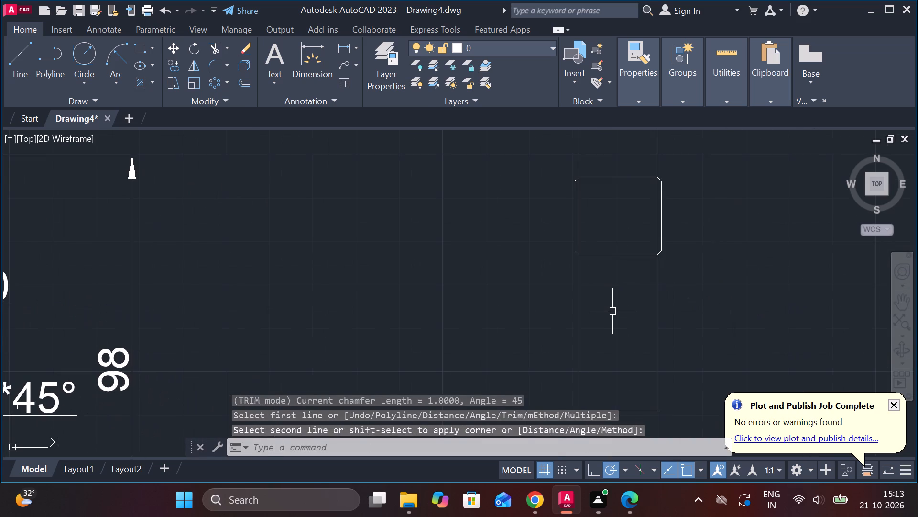
Draw a short vertical line downward from the outer end of the middle block's lower-left chamfer.
{"action": "key", "text": "Escape"}
{"action": "key", "text": "l"}
{"action": "key", "text": "Return"}
{"action": "middle_click_drag", "start_coordinate": [612, 311], "coordinate": [610, 202]}
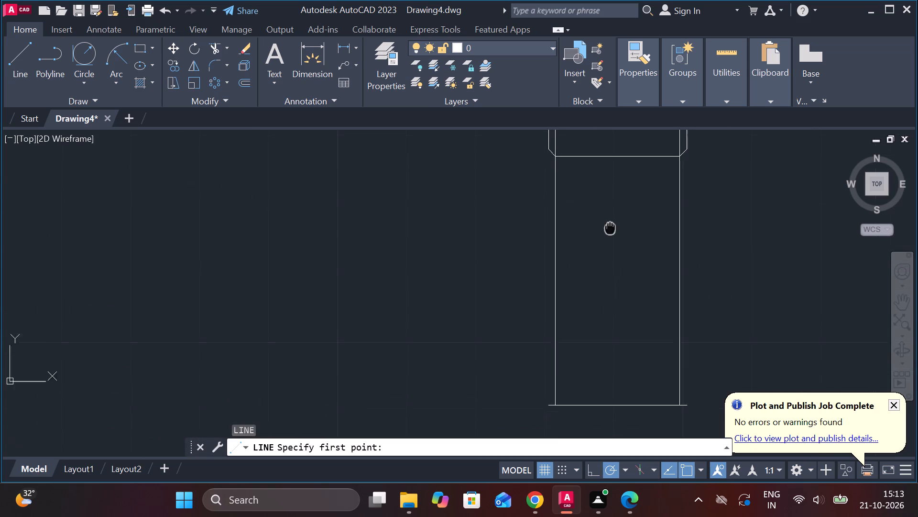
{"action": "middle_click_drag", "start_coordinate": [610, 202], "coordinate": [610, 197]}
{"action": "middle_click_drag", "start_coordinate": [529, 221], "coordinate": [532, 281]}
{"action": "scroll", "coordinate": [546, 169], "scroll_direction": "up", "scroll_amount": 2}
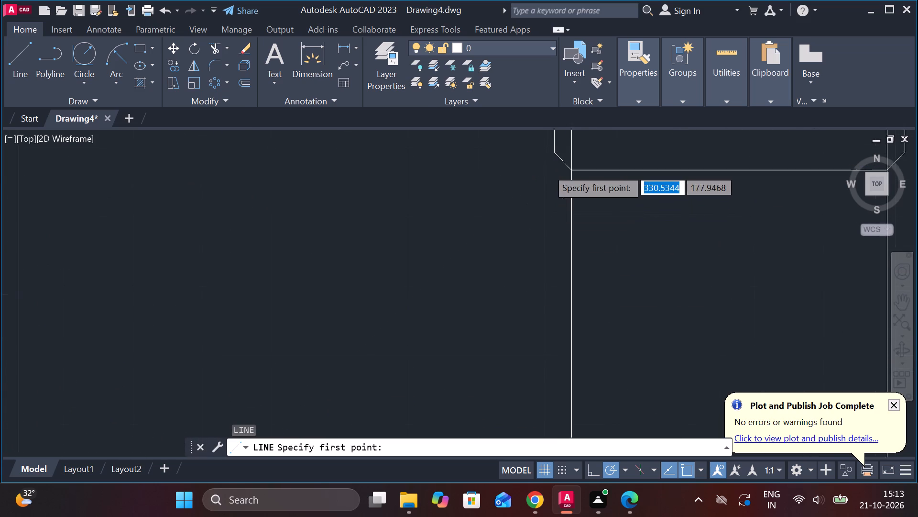
{"action": "scroll", "coordinate": [547, 169], "scroll_direction": "up", "scroll_amount": 1}
{"action": "left_click", "coordinate": [559, 146]}
{"action": "left_click", "coordinate": [562, 208]}
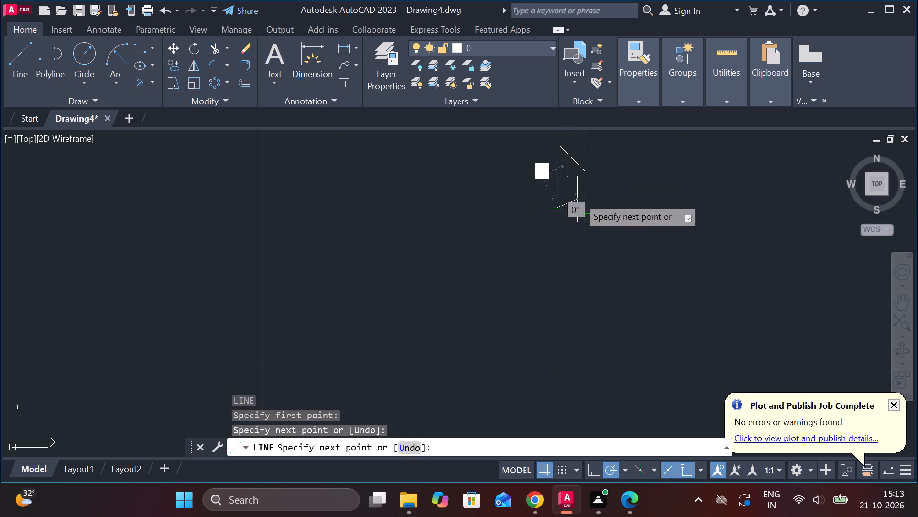
{"action": "key", "text": "Escape"}
Extend the short line below the lower-left chamfer down to the part's bottom edge.
{"action": "type", "text": "EX"}
{"action": "key", "text": "space"}
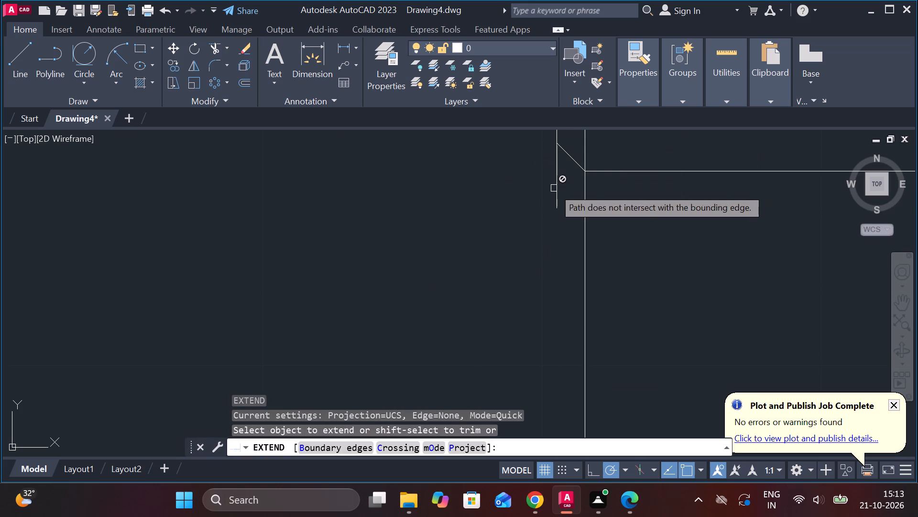
{"action": "left_click", "coordinate": [554, 188]}
{"action": "left_click", "coordinate": [557, 197]}
{"action": "scroll", "coordinate": [560, 202], "scroll_direction": "down", "scroll_amount": 1}
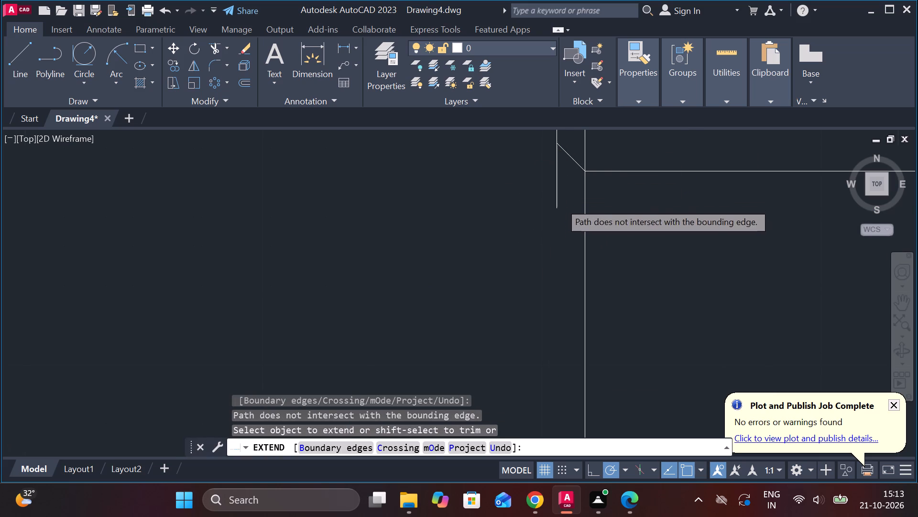
{"action": "scroll", "coordinate": [560, 203], "scroll_direction": "down", "scroll_amount": 2}
{"action": "left_click", "coordinate": [560, 202]}
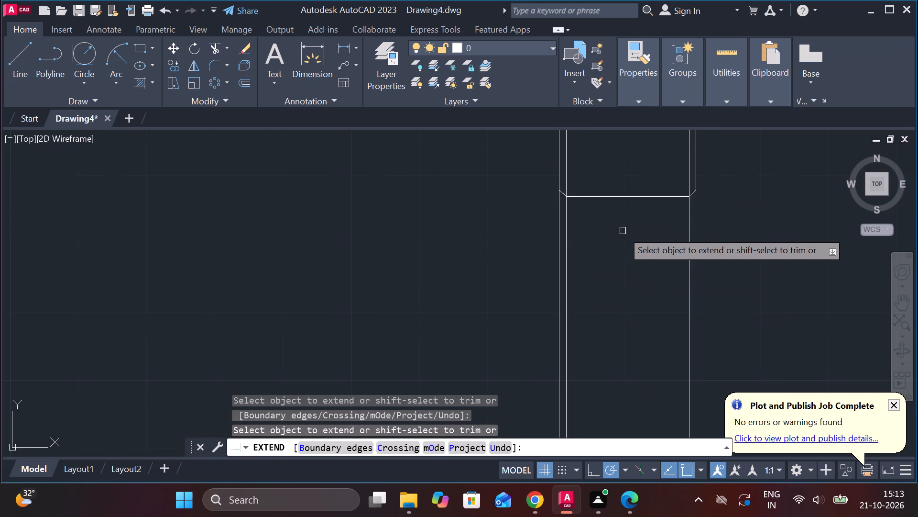
{"action": "middle_click_drag", "start_coordinate": [623, 231], "coordinate": [579, 230]}
{"action": "key", "text": "Escape"}
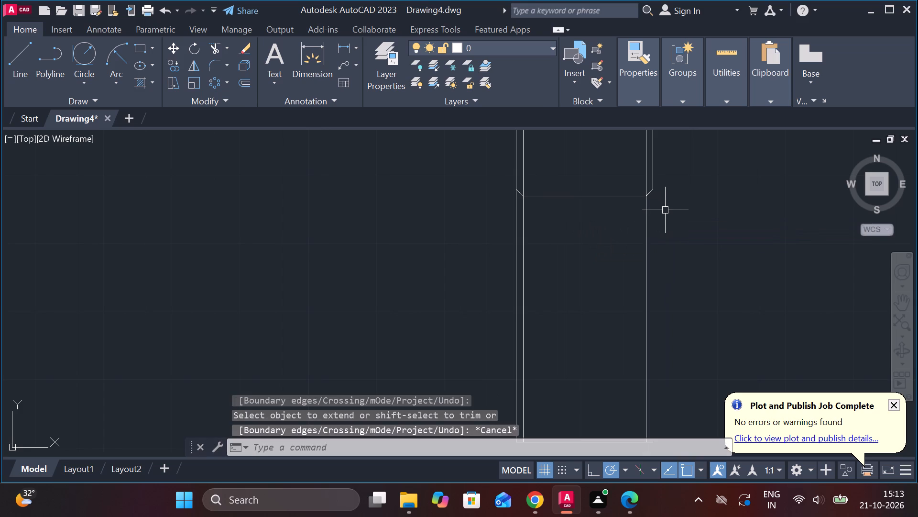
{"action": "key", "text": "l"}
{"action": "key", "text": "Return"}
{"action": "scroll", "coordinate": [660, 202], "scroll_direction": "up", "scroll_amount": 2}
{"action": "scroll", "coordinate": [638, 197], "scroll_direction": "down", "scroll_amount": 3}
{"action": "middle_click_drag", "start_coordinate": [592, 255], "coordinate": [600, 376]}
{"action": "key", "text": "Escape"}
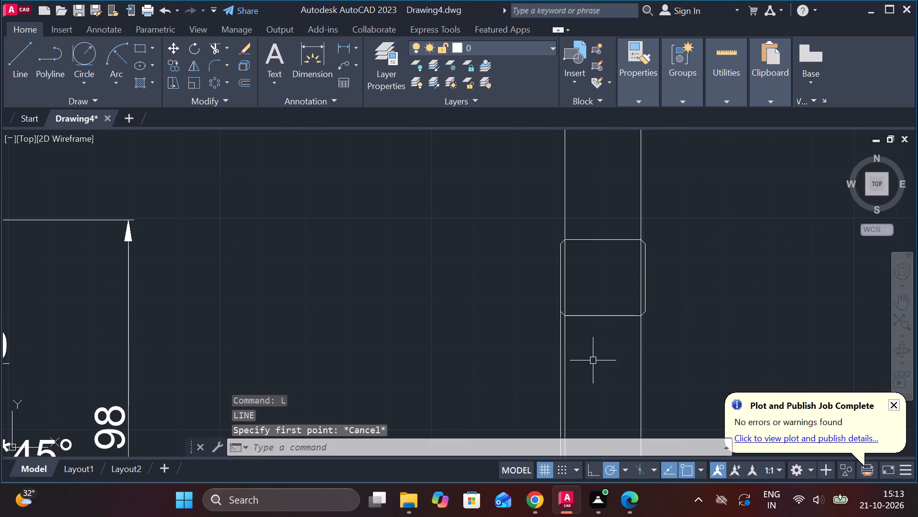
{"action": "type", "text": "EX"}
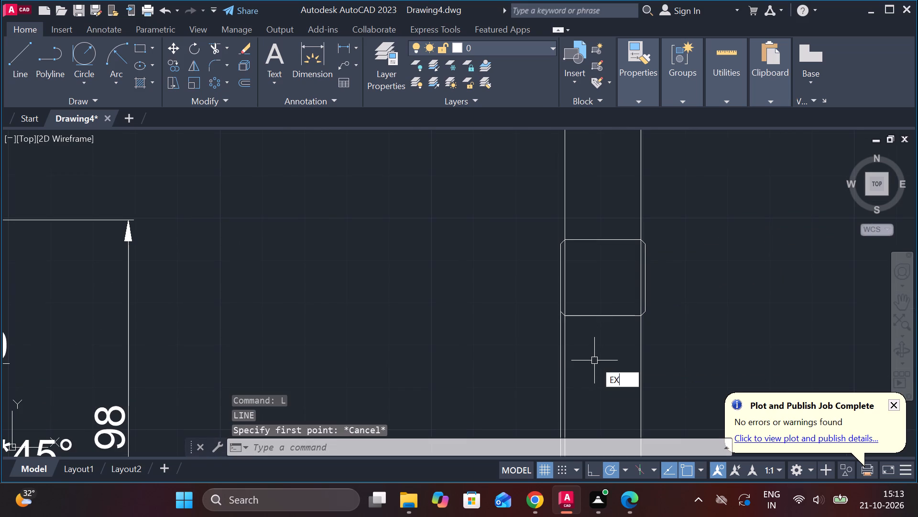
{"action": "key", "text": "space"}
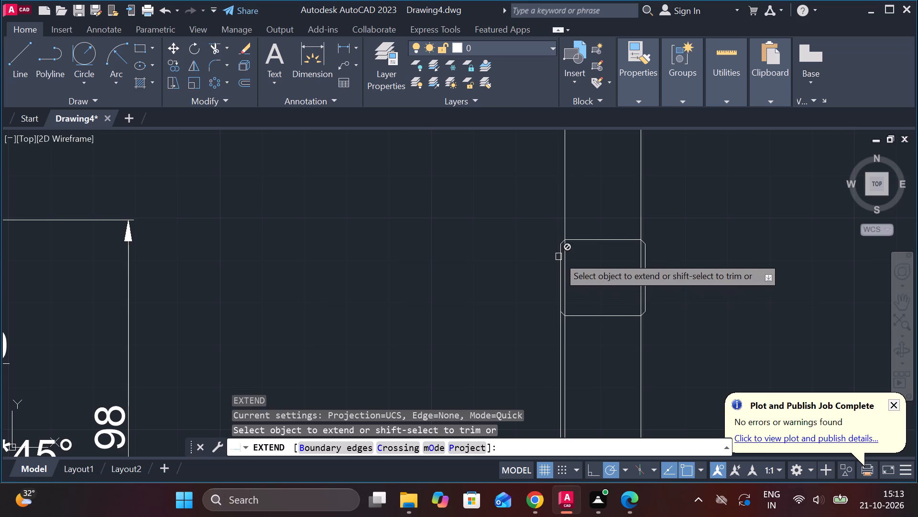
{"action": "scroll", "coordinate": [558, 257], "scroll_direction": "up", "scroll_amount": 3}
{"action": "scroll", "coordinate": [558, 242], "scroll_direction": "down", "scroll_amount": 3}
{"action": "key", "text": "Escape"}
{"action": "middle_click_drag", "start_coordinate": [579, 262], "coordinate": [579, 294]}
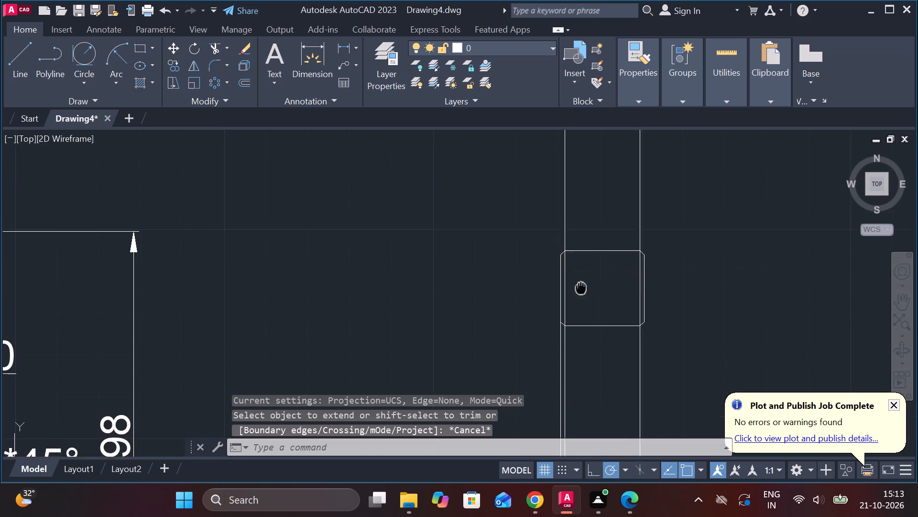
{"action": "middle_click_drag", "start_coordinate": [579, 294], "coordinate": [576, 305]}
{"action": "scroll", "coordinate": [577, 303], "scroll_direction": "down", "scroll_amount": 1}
Draw a short vertical line upward from the outer end of the middle block's upper-left chamfer.
{"action": "key", "text": "l"}
{"action": "key", "text": "Return"}
{"action": "scroll", "coordinate": [552, 287], "scroll_direction": "up", "scroll_amount": 3}
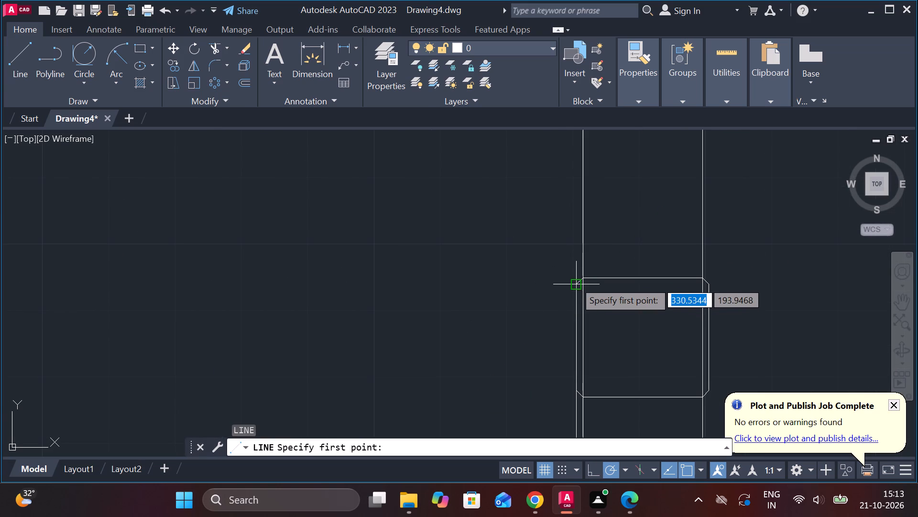
{"action": "left_click", "coordinate": [574, 281]}
{"action": "left_click", "coordinate": [570, 234]}
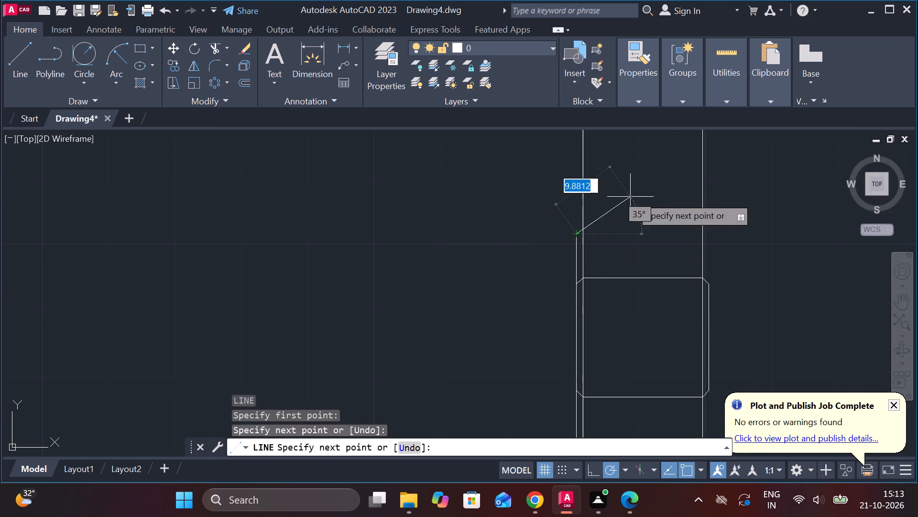
{"action": "key", "text": "Escape"}
Extend the short line above the upper-left chamfer up to the part's top edge.
{"action": "type", "text": "EX"}
{"action": "key", "text": "space"}
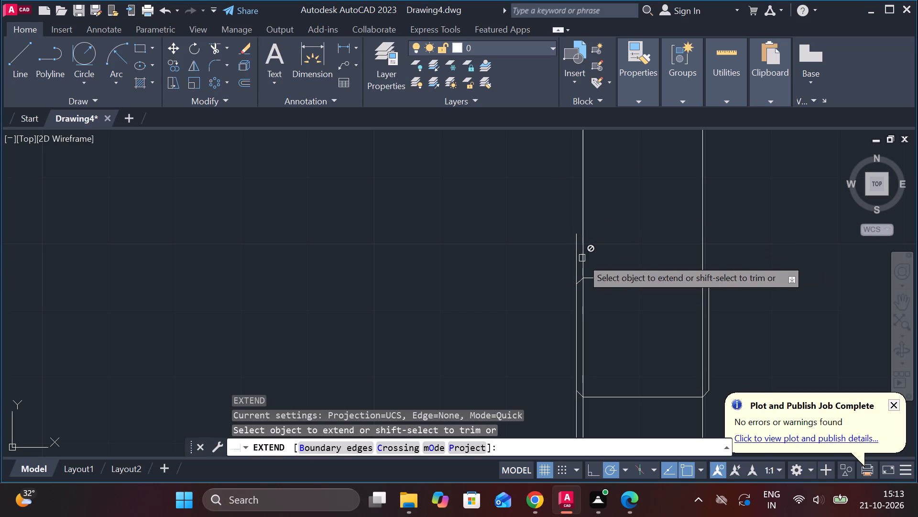
{"action": "scroll", "coordinate": [582, 258], "scroll_direction": "up", "scroll_amount": 2}
{"action": "double_click", "coordinate": [561, 254]}
{"action": "left_click", "coordinate": [561, 238]}
{"action": "left_click", "coordinate": [561, 233]}
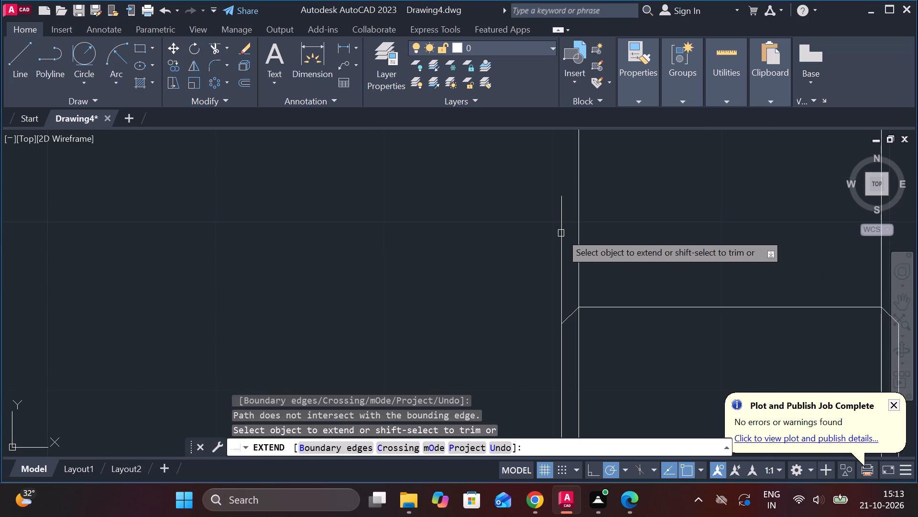
{"action": "scroll", "coordinate": [559, 226], "scroll_direction": "down", "scroll_amount": 4}
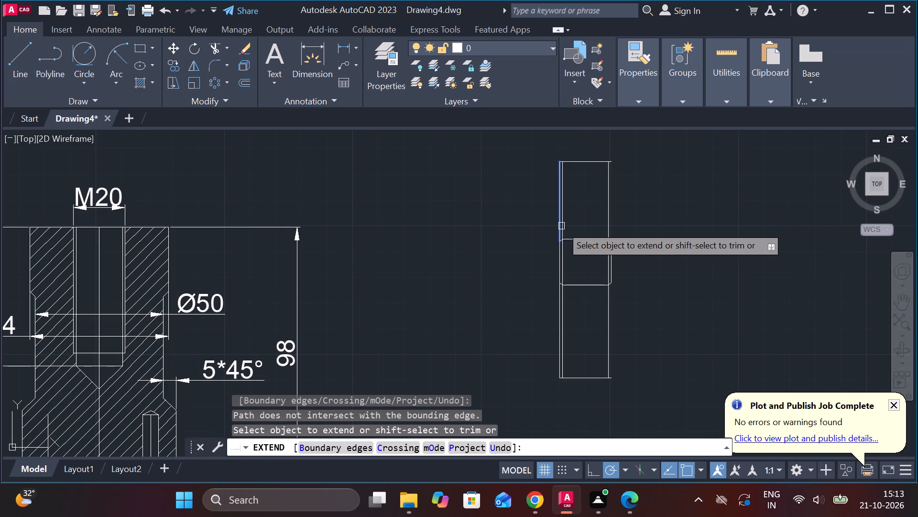
{"action": "left_click", "coordinate": [561, 226]}
{"action": "key", "text": "Escape"}
Draw the right outer side from the top edge's right end down to the middle block's upper-right chamfer.
{"action": "scroll", "coordinate": [615, 211], "scroll_direction": "up", "scroll_amount": 1}
{"action": "key", "text": "l"}
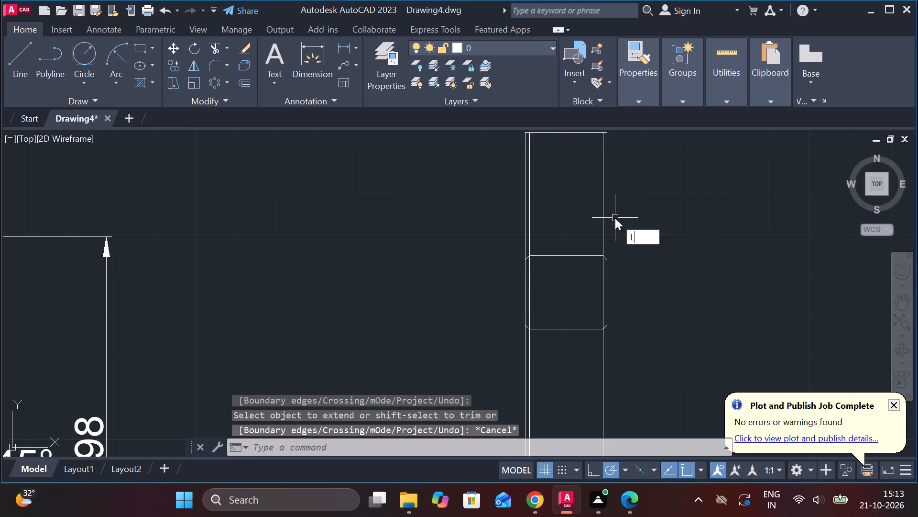
{"action": "key", "text": "Return"}
{"action": "left_click", "coordinate": [611, 133]}
{"action": "scroll", "coordinate": [614, 261], "scroll_direction": "up", "scroll_amount": 2}
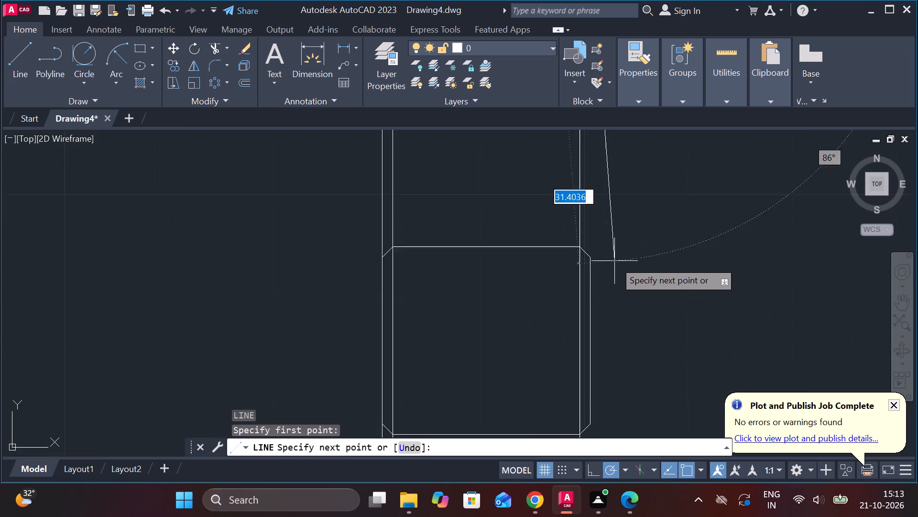
{"action": "scroll", "coordinate": [615, 261], "scroll_direction": "up", "scroll_amount": 1}
{"action": "left_click", "coordinate": [575, 259]}
{"action": "scroll", "coordinate": [589, 260], "scroll_direction": "down", "scroll_amount": 3}
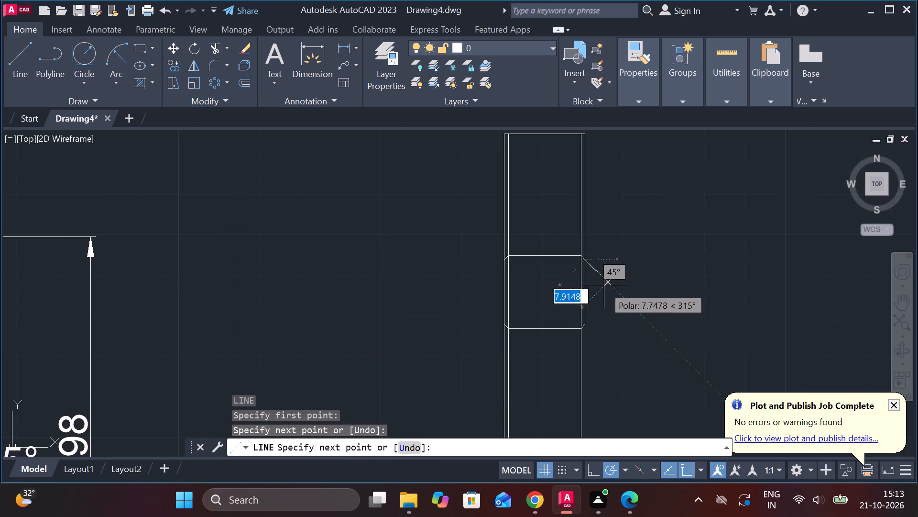
{"action": "key", "text": "Escape"}
Draw the right outer side from the middle block's lower-right chamfer down to the bottom edge's right end.
{"action": "middle_click_drag", "start_coordinate": [613, 337], "coordinate": [601, 274]}
{"action": "scroll", "coordinate": [600, 286], "scroll_direction": "up", "scroll_amount": 1}
{"action": "key", "text": "space"}
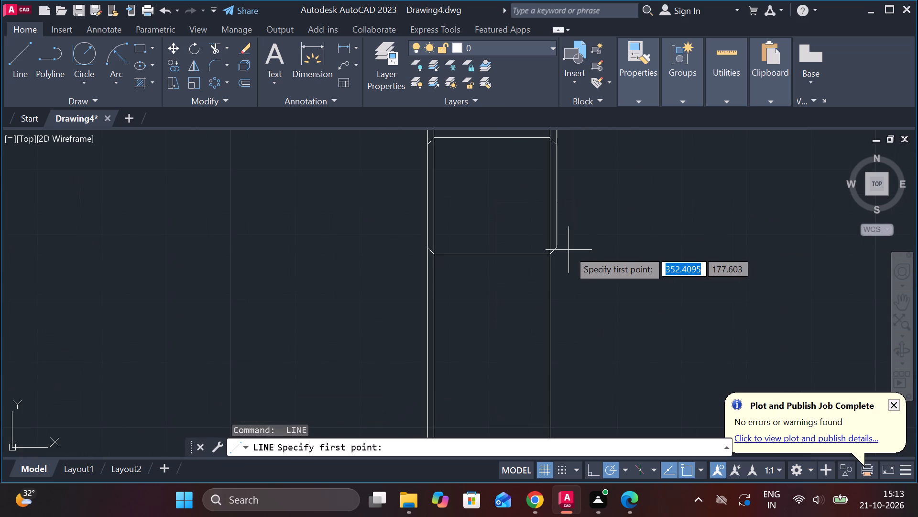
{"action": "left_click", "coordinate": [562, 249]}
{"action": "middle_click_drag", "start_coordinate": [566, 304], "coordinate": [534, 108]}
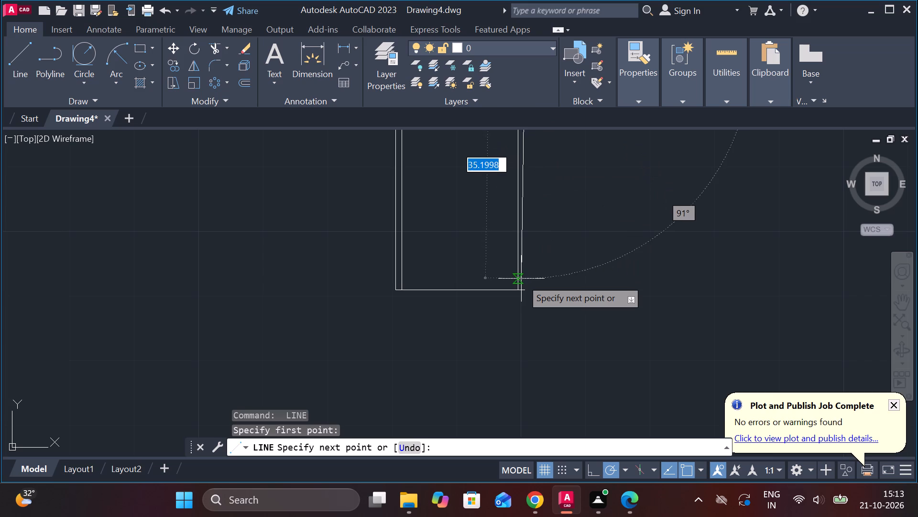
{"action": "left_click", "coordinate": [525, 288]}
{"action": "key", "text": "Escape"}
{"action": "scroll", "coordinate": [593, 242], "scroll_direction": "down", "scroll_amount": 2}
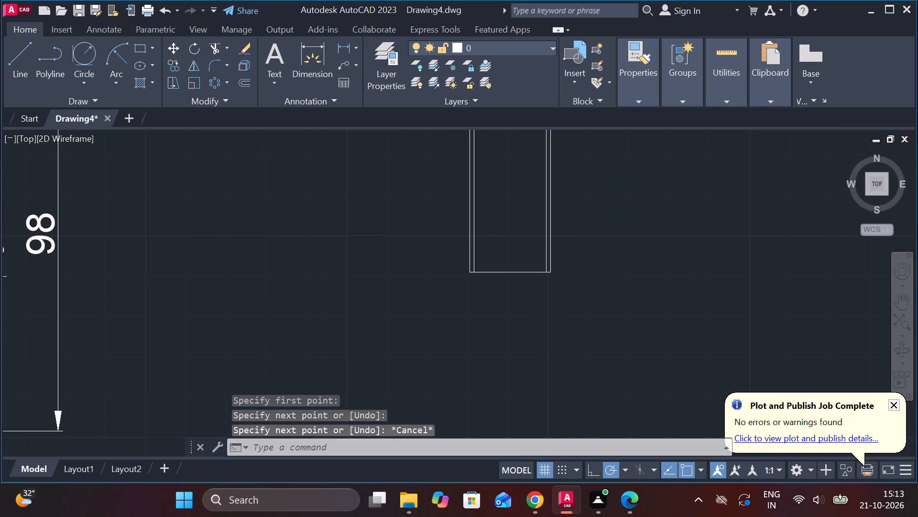
{"action": "middle_click_drag", "start_coordinate": [597, 213], "coordinate": [608, 281]}
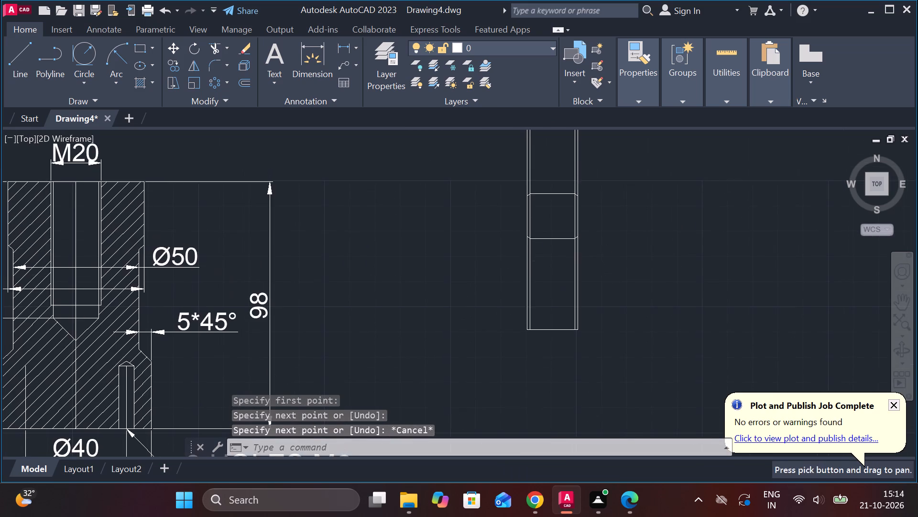
Offset the second part's bottom edge 1 unit inward.
{"action": "scroll", "coordinate": [602, 303], "scroll_direction": "up", "scroll_amount": 1}
{"action": "middle_click_drag", "start_coordinate": [602, 304], "coordinate": [600, 296]}
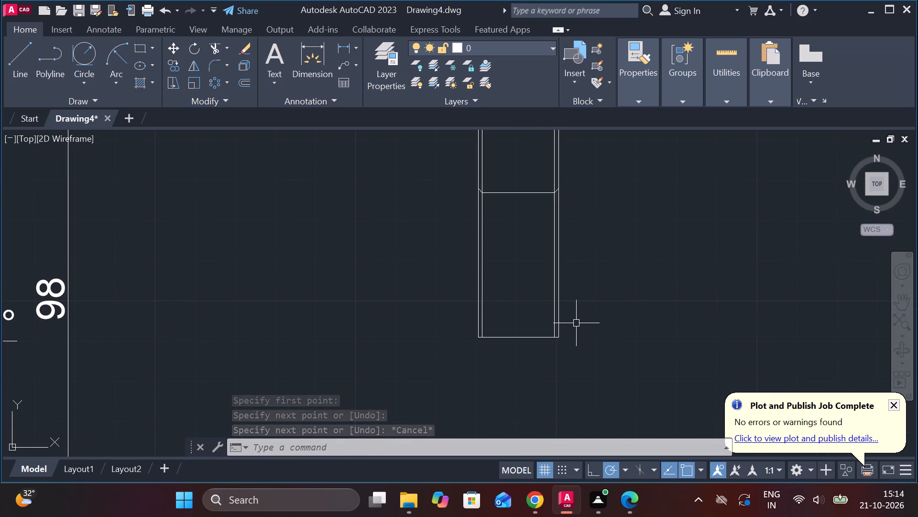
{"action": "left_click", "coordinate": [534, 337]}
{"action": "key", "text": "o"}
{"action": "key", "text": "Return"}
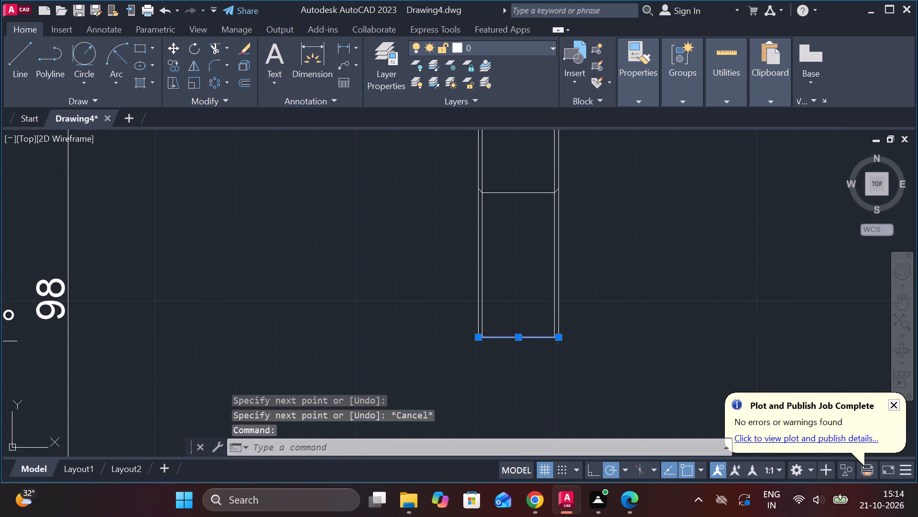
{"action": "key", "text": "Return"}
{"action": "key", "text": "grave"}
{"action": "key", "text": "BackSpace"}
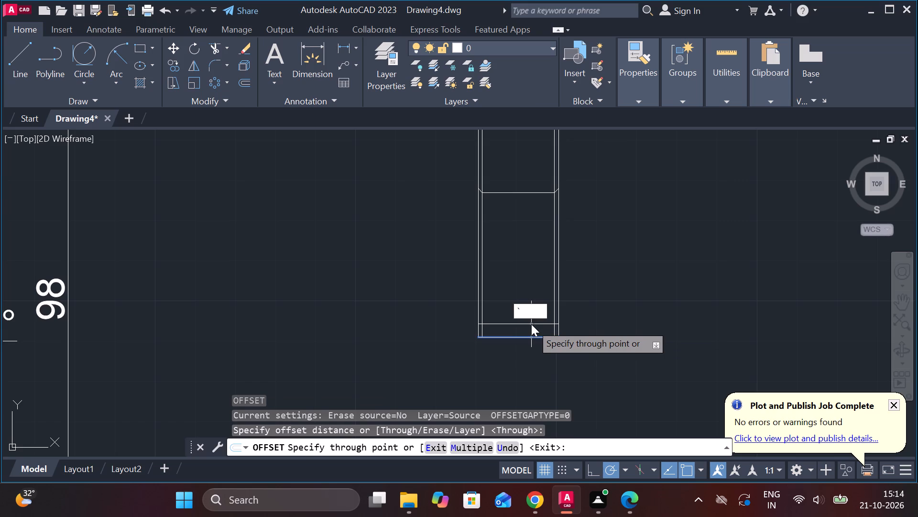
{"action": "type", "text": "1"}
{"action": "key", "text": "space"}
{"action": "scroll", "coordinate": [531, 324], "scroll_direction": "down", "scroll_amount": 2}
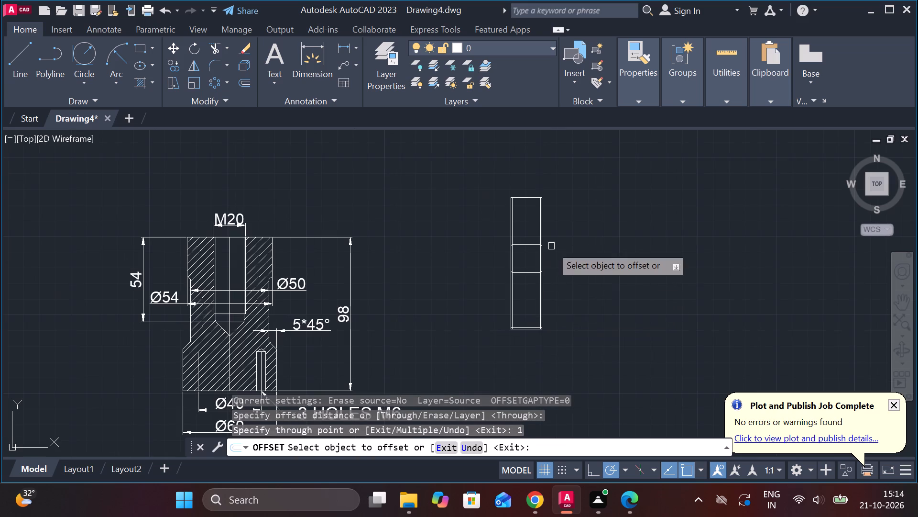
Offset the second part's top edge 1 unit inward.
{"action": "scroll", "coordinate": [515, 190], "scroll_direction": "up", "scroll_amount": 1}
{"action": "left_click", "coordinate": [532, 203]}
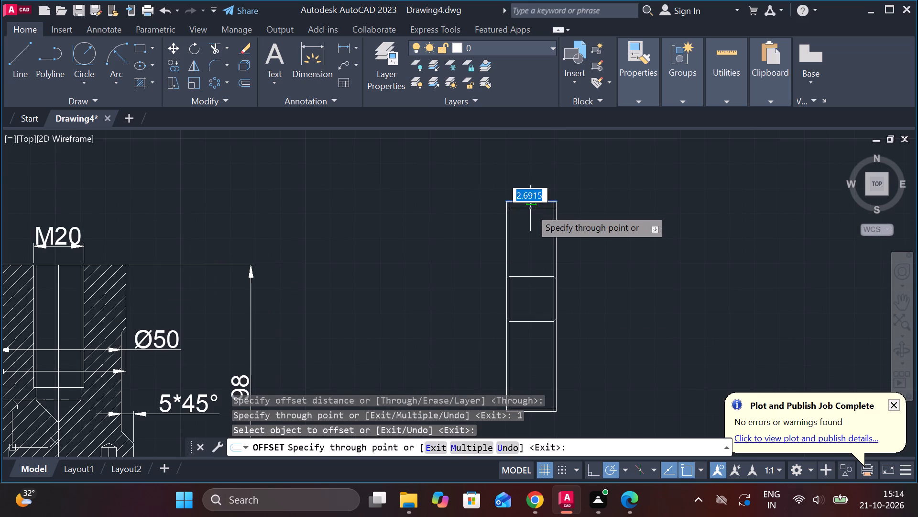
{"action": "type", "text": "1"}
{"action": "key", "text": "space"}
{"action": "scroll", "coordinate": [530, 208], "scroll_direction": "up", "scroll_amount": 2}
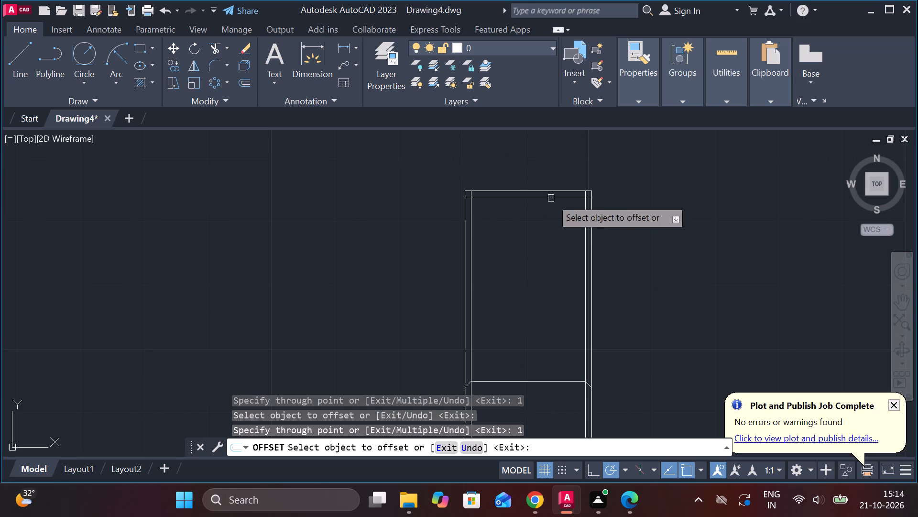
{"action": "scroll", "coordinate": [635, 235], "scroll_direction": "down", "scroll_amount": 1}
{"action": "middle_click_drag", "start_coordinate": [635, 309], "coordinate": [593, 241]}
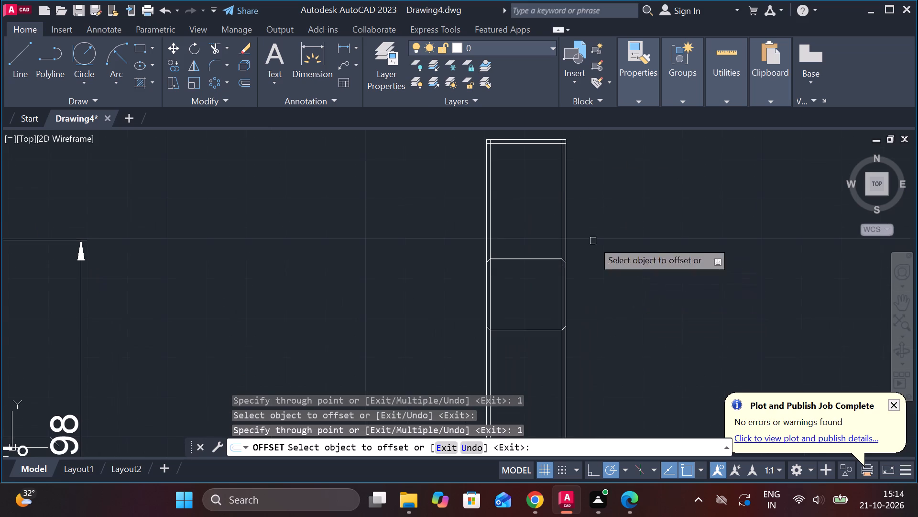
{"action": "scroll", "coordinate": [510, 294], "scroll_direction": "up", "scroll_amount": 1}
{"action": "key", "text": "Escape"}
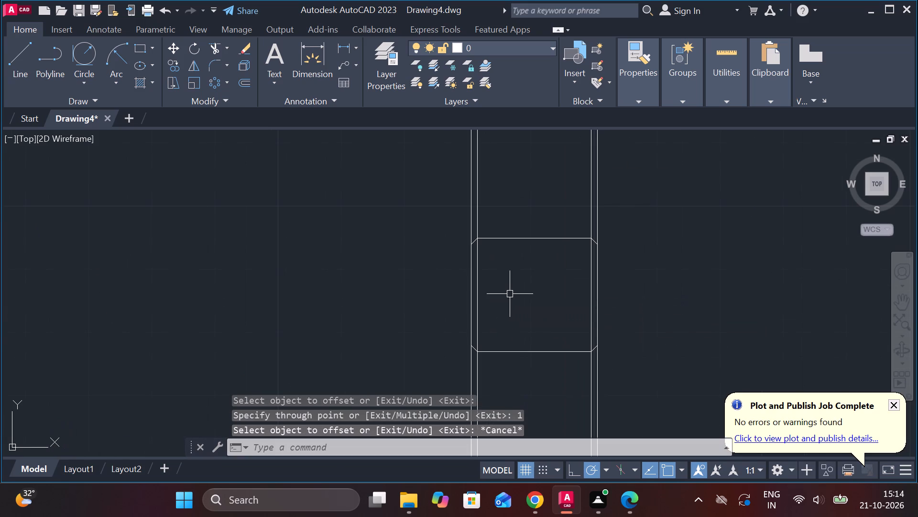
Trim away both inner vertical lines where they cross the middle block between its chamfered corners.
{"action": "type", "text": "TR"}
{"action": "key", "text": "space"}
{"action": "left_click", "coordinate": [475, 296]}
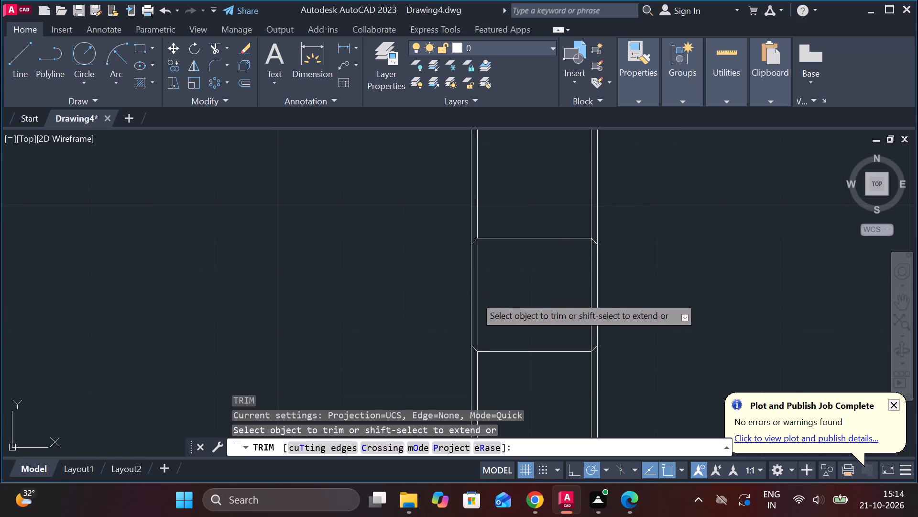
{"action": "left_click", "coordinate": [590, 275]}
{"action": "scroll", "coordinate": [609, 246], "scroll_direction": "down", "scroll_amount": 2}
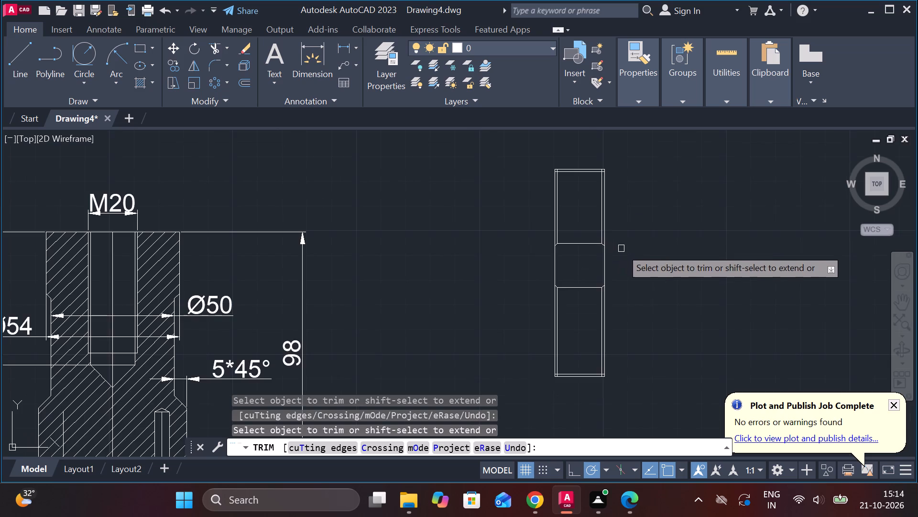
{"action": "middle_click_drag", "start_coordinate": [623, 249], "coordinate": [608, 266]}
{"action": "key", "text": "Escape"}
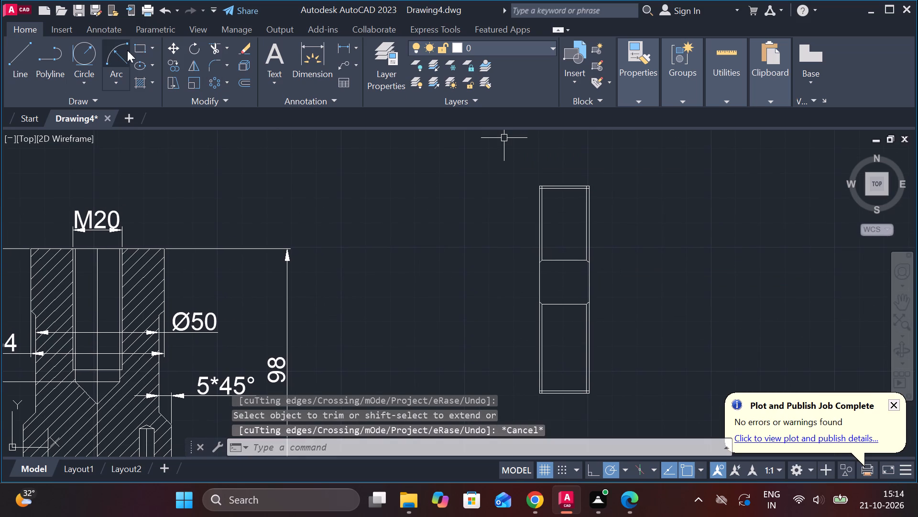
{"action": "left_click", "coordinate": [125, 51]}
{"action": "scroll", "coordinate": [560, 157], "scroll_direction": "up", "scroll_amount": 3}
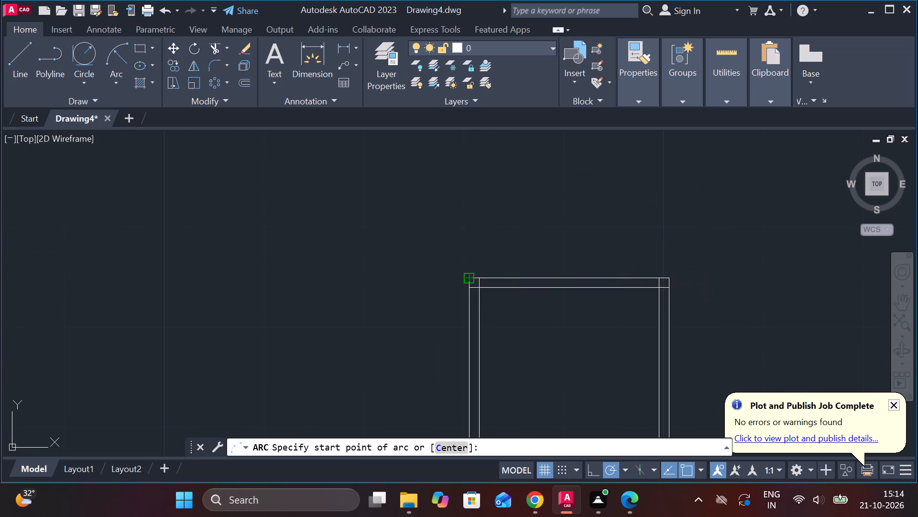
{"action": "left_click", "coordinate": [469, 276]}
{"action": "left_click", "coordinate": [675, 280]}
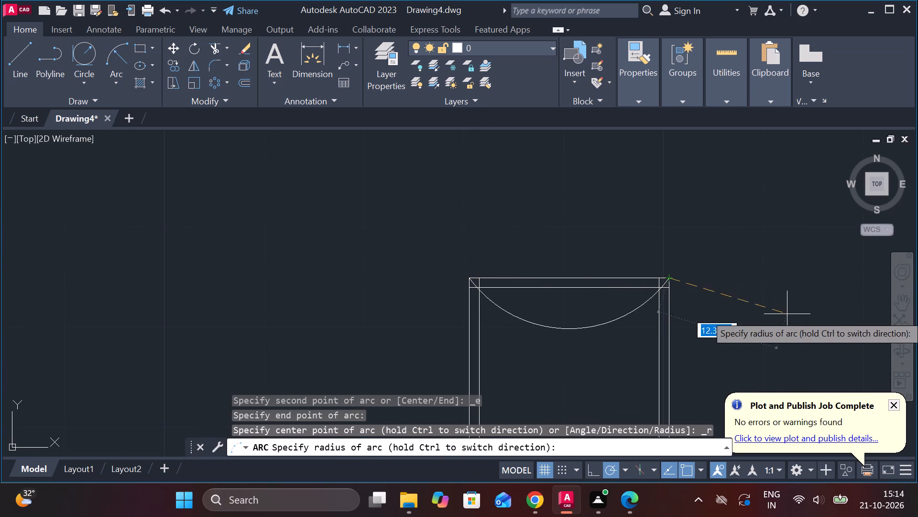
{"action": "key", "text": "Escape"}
Draw a three-point arc from the top edge's right corner through its left corner, ending about 14 units down and outward to the left.
{"action": "key", "text": "space"}
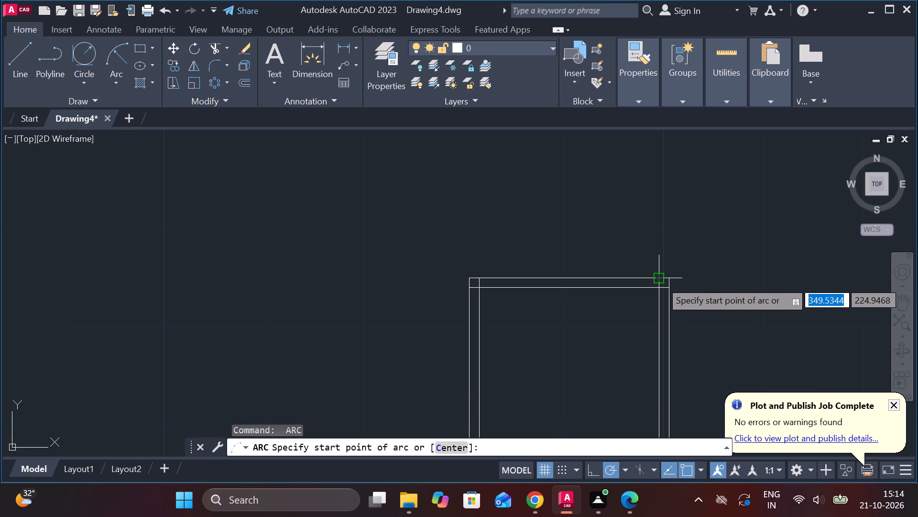
{"action": "left_click", "coordinate": [673, 275]}
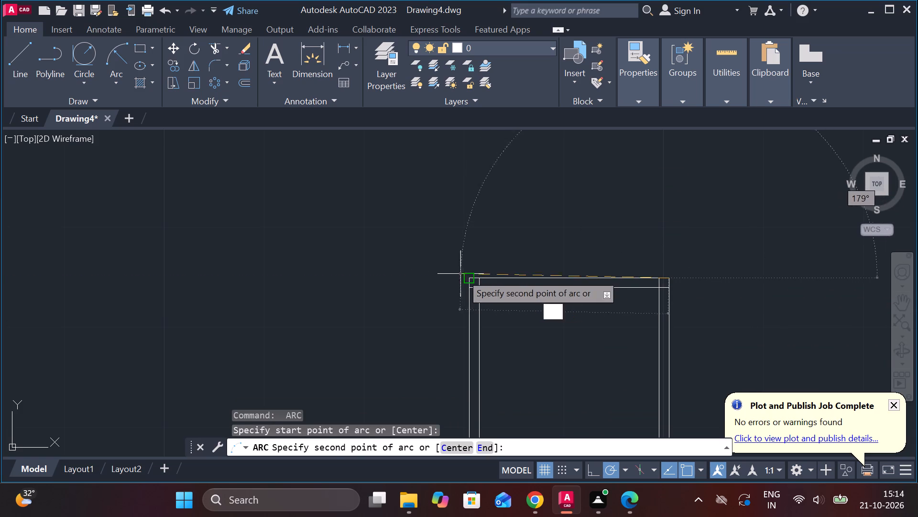
{"action": "left_click", "coordinate": [465, 277]}
{"action": "middle_click_drag", "start_coordinate": [392, 311], "coordinate": [431, 220]}
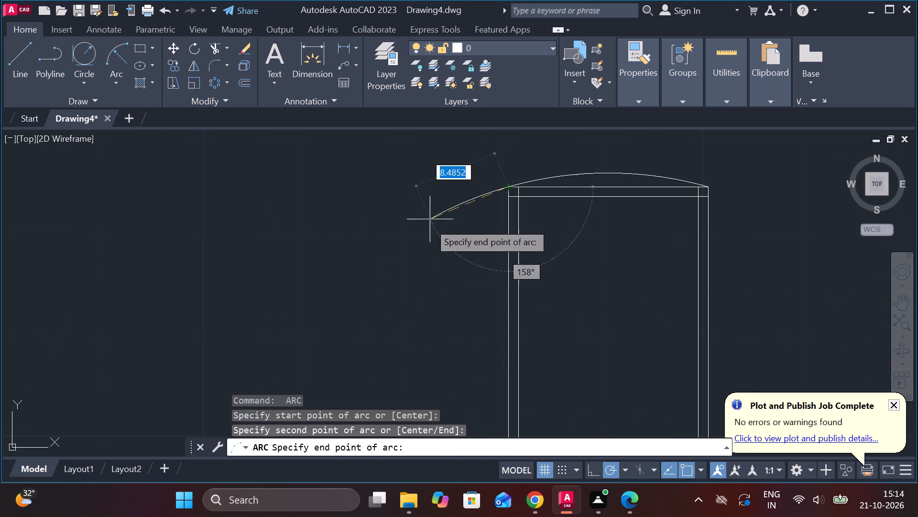
{"action": "left_click", "coordinate": [379, 248]}
{"action": "key", "text": "Escape"}
Trim off the arc's tail beyond the top-left corner, leaving only the shallow dome over the top edge.
{"action": "type", "text": "TR"}
{"action": "key", "text": "space"}
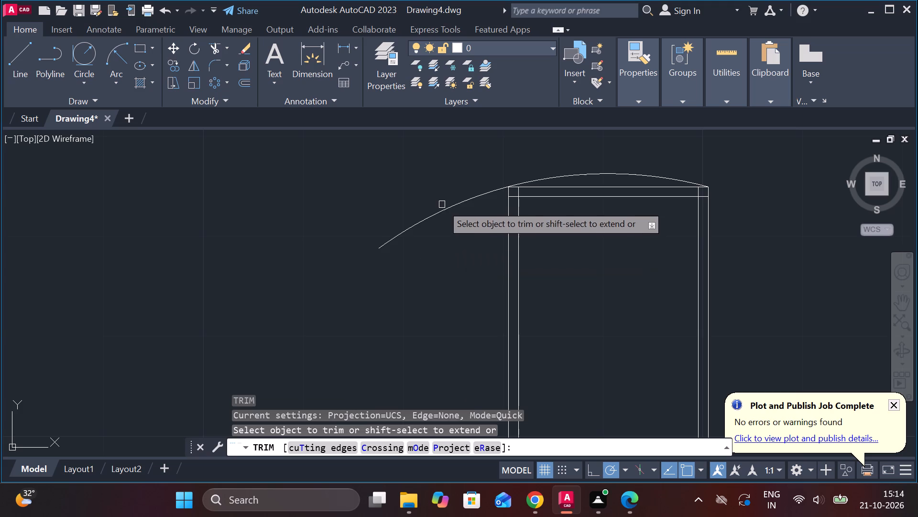
{"action": "left_click", "coordinate": [447, 216]}
{"action": "left_click", "coordinate": [426, 202]}
{"action": "scroll", "coordinate": [424, 209], "scroll_direction": "down", "scroll_amount": 3}
{"action": "scroll", "coordinate": [577, 238], "scroll_direction": "down", "scroll_amount": 1}
{"action": "middle_click_drag", "start_coordinate": [570, 257], "coordinate": [569, 257]}
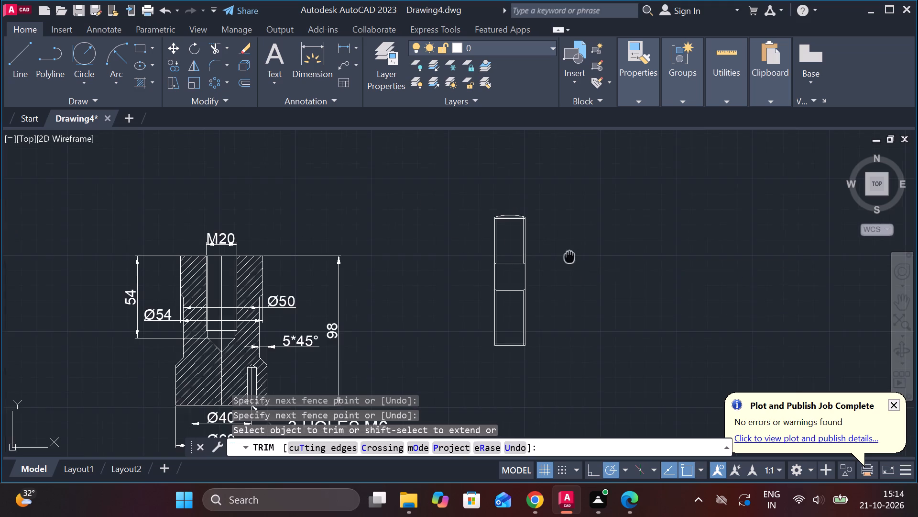
{"action": "middle_click_drag", "start_coordinate": [569, 257], "coordinate": [552, 214]}
{"action": "key", "text": "Escape"}
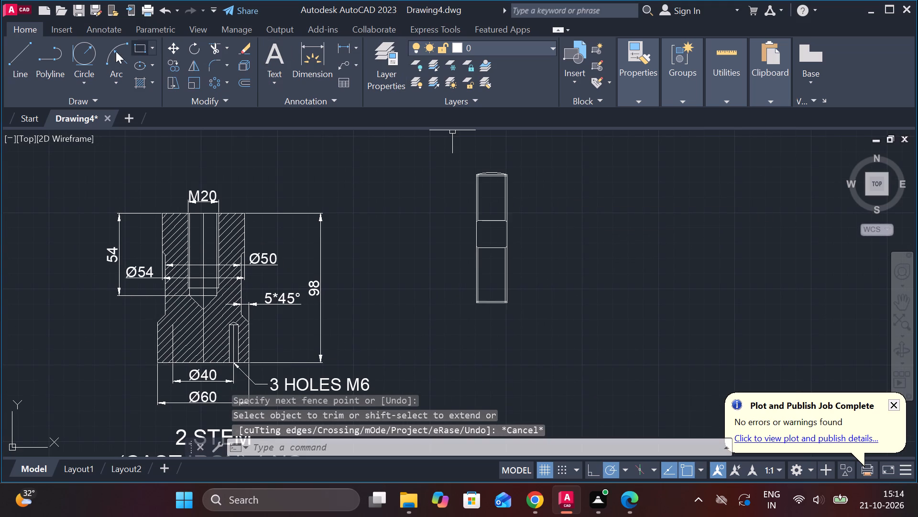
Draw a shallow start-end-radius arc bulging outward between the bottom edge's two corners.
{"action": "left_click", "coordinate": [116, 51]}
{"action": "scroll", "coordinate": [582, 336], "scroll_direction": "up", "scroll_amount": 3}
{"action": "middle_click_drag", "start_coordinate": [371, 285], "coordinate": [752, 352]}
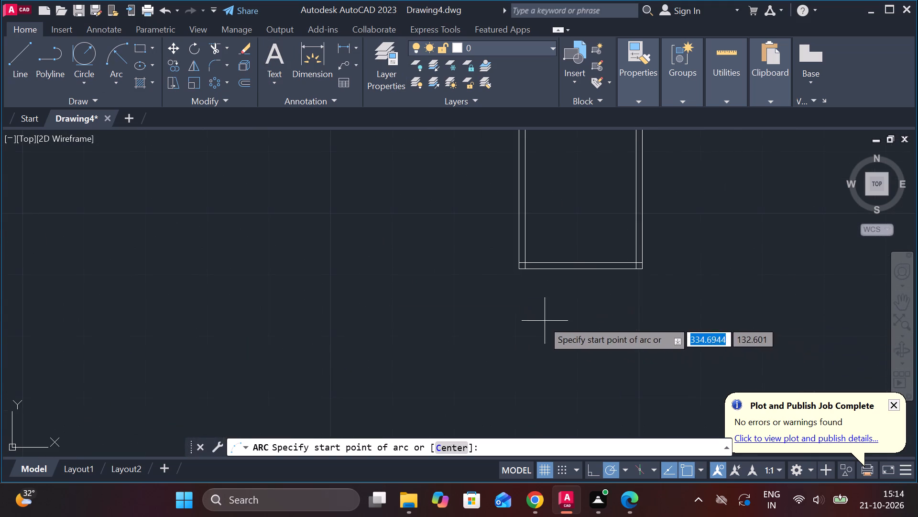
{"action": "left_click", "coordinate": [518, 276]}
{"action": "left_click", "coordinate": [641, 269]}
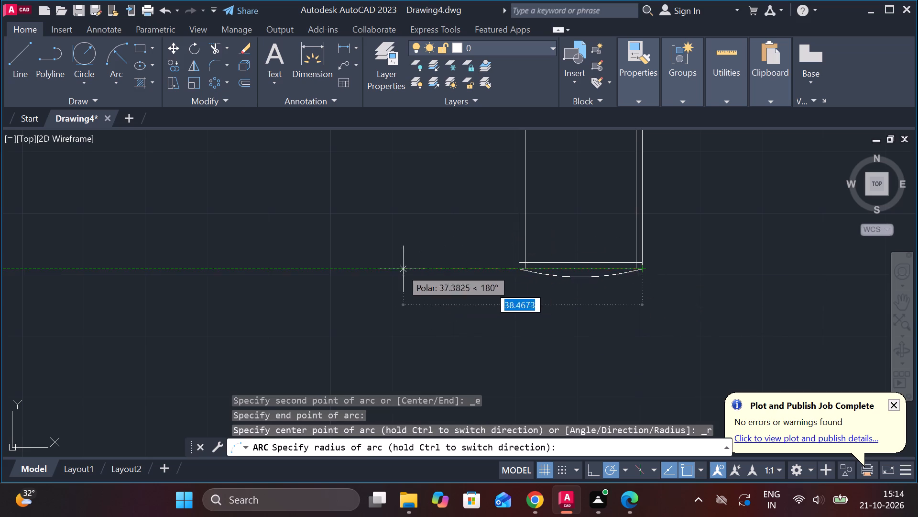
{"action": "left_click", "coordinate": [314, 270]}
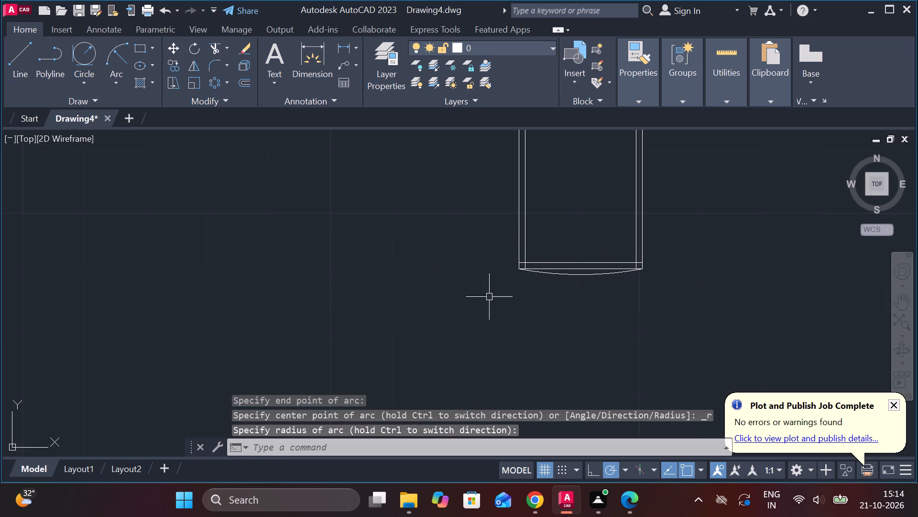
{"action": "key", "text": "Escape"}
Draw a vertical centreline through the second part, from just above the top arc to just below the bottom arc.
{"action": "scroll", "coordinate": [491, 332], "scroll_direction": "down", "scroll_amount": 3}
{"action": "middle_click_drag", "start_coordinate": [568, 294], "coordinate": [512, 301]}
{"action": "scroll", "coordinate": [511, 299], "scroll_direction": "up", "scroll_amount": 1}
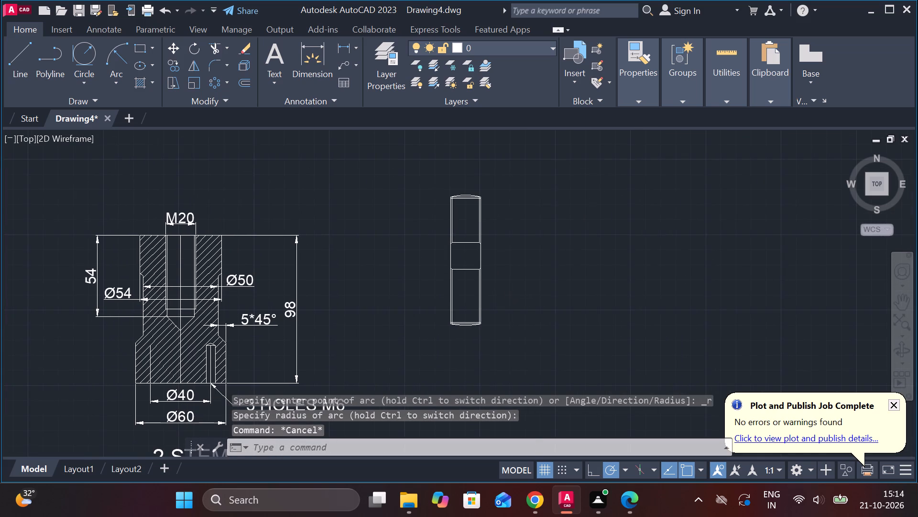
{"action": "key", "text": "l"}
{"action": "key", "text": "Return"}
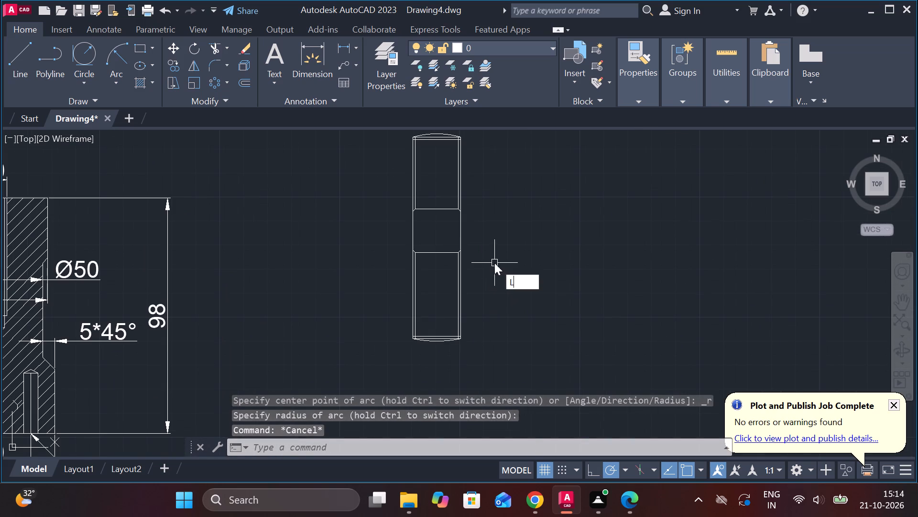
{"action": "middle_click_drag", "start_coordinate": [488, 253], "coordinate": [514, 274]}
{"action": "scroll", "coordinate": [459, 152], "scroll_direction": "up", "scroll_amount": 2}
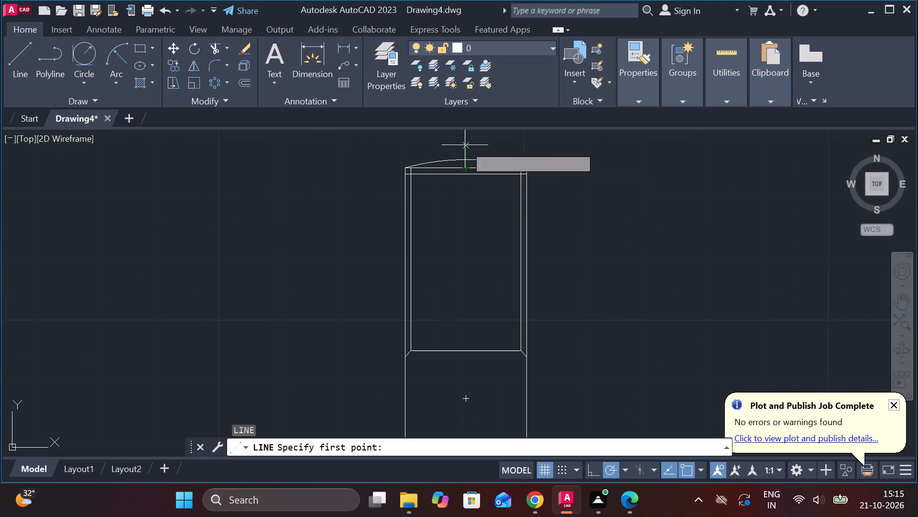
{"action": "left_click", "coordinate": [465, 140]}
{"action": "middle_click_drag", "start_coordinate": [456, 327], "coordinate": [486, 128]}
{"action": "middle_click_drag", "start_coordinate": [495, 279], "coordinate": [493, 279]}
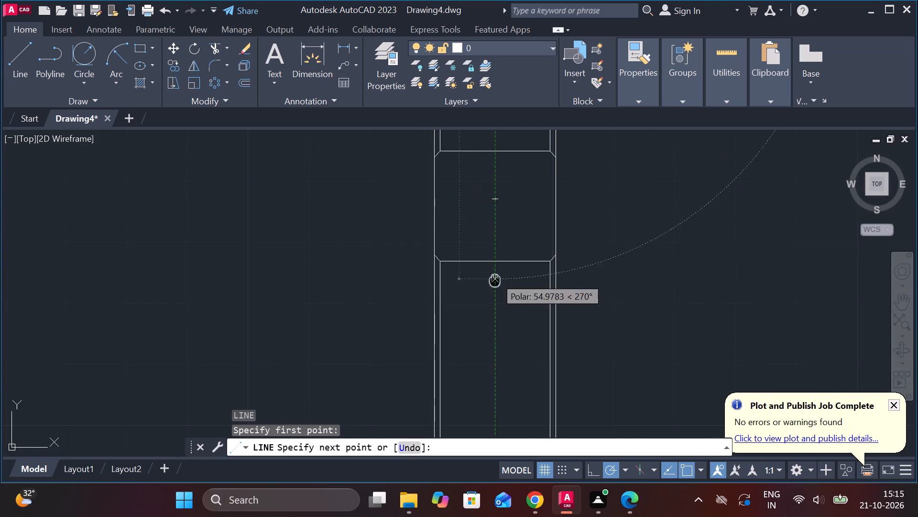
{"action": "middle_click_drag", "start_coordinate": [493, 279], "coordinate": [485, 159]}
{"action": "scroll", "coordinate": [485, 161], "scroll_direction": "down", "scroll_amount": 2}
{"action": "scroll", "coordinate": [482, 272], "scroll_direction": "up", "scroll_amount": 2}
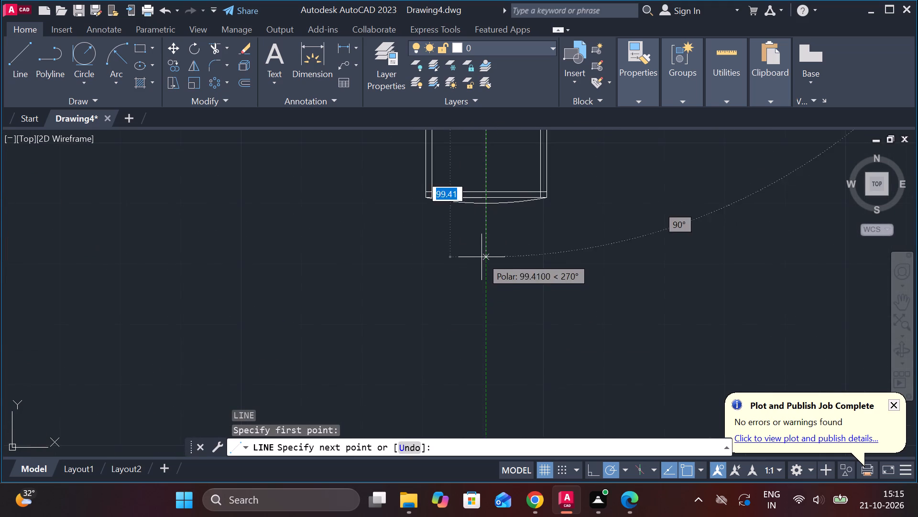
{"action": "left_click", "coordinate": [481, 220]}
{"action": "key", "text": "Escape"}
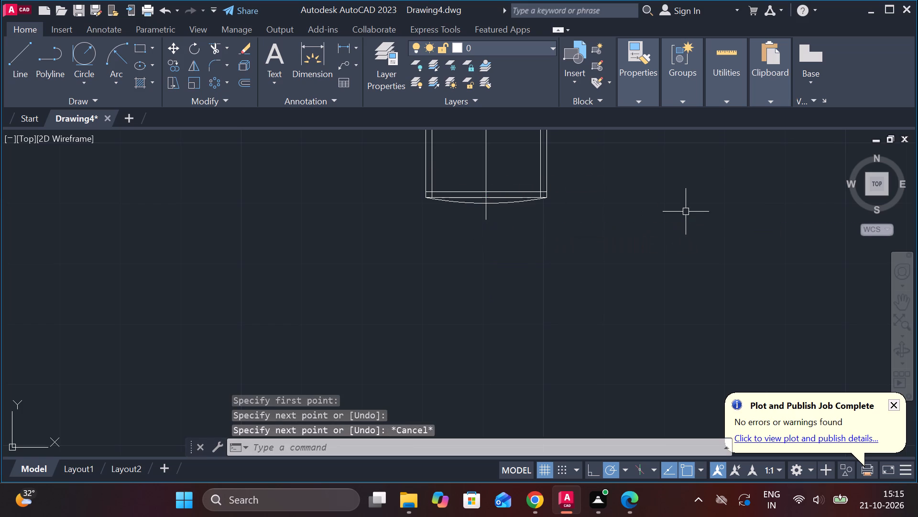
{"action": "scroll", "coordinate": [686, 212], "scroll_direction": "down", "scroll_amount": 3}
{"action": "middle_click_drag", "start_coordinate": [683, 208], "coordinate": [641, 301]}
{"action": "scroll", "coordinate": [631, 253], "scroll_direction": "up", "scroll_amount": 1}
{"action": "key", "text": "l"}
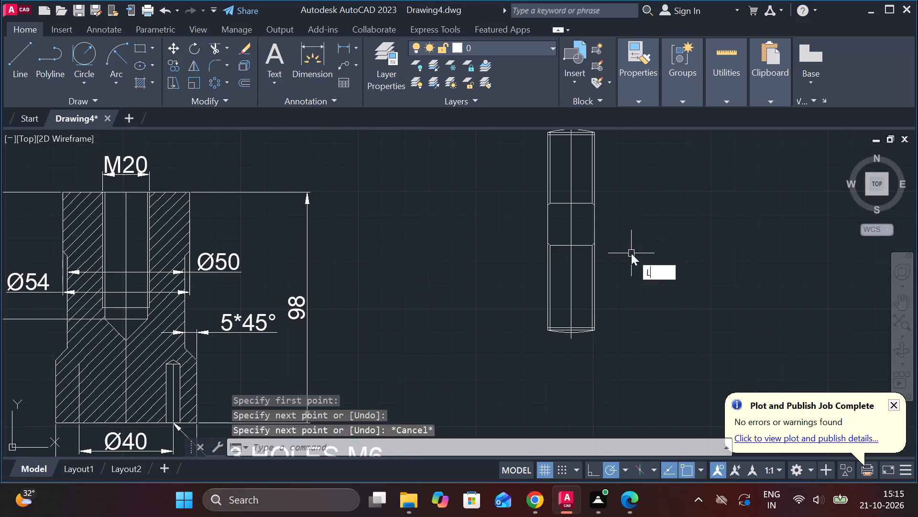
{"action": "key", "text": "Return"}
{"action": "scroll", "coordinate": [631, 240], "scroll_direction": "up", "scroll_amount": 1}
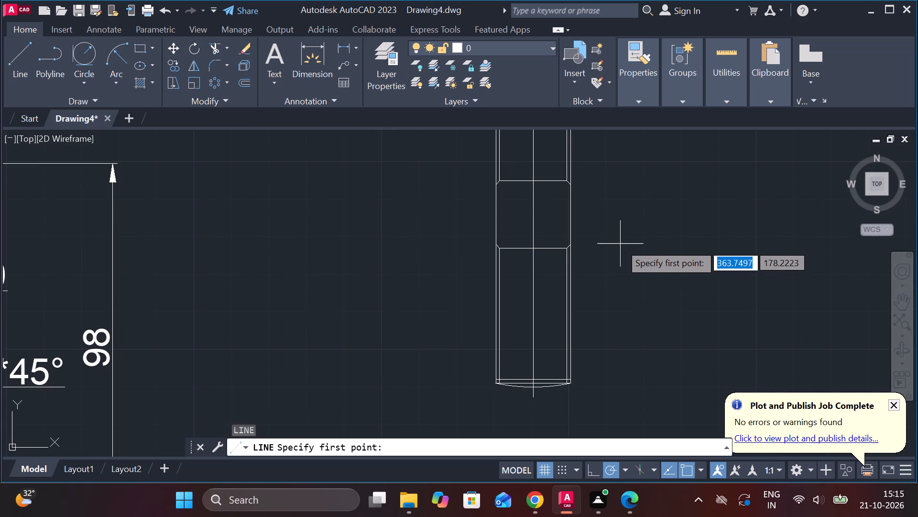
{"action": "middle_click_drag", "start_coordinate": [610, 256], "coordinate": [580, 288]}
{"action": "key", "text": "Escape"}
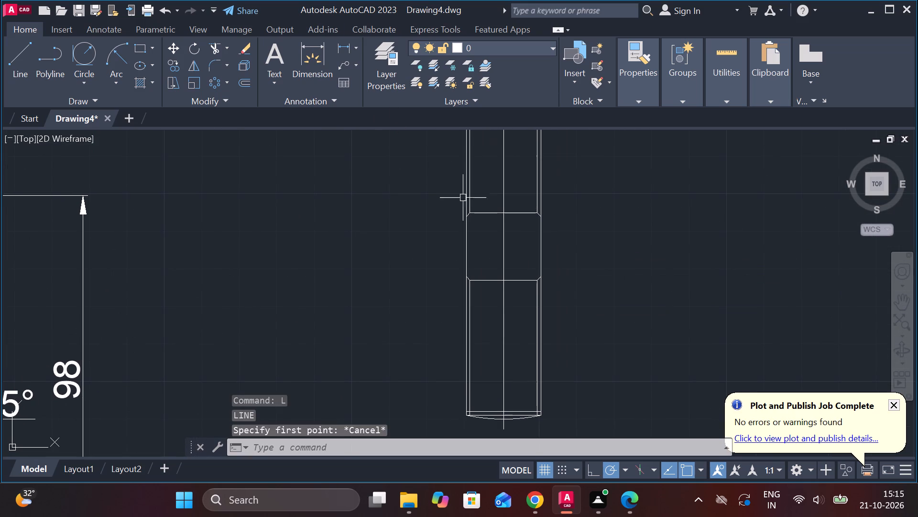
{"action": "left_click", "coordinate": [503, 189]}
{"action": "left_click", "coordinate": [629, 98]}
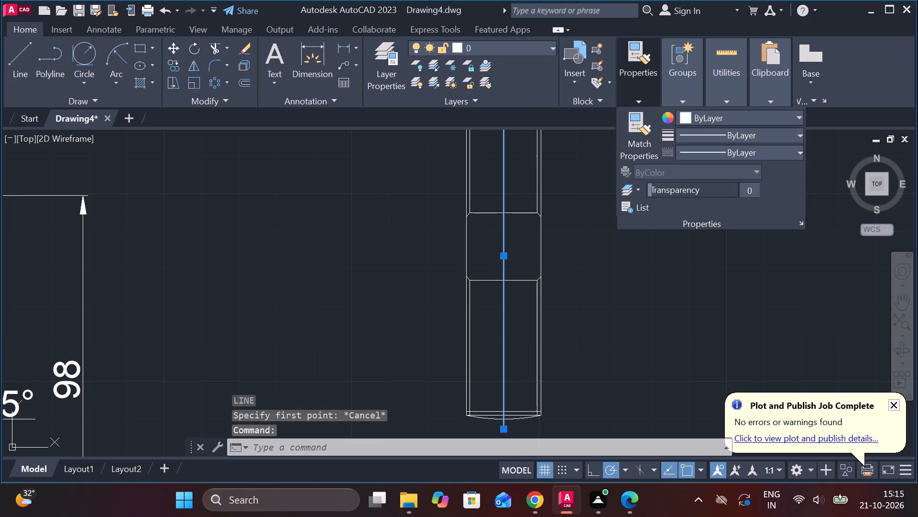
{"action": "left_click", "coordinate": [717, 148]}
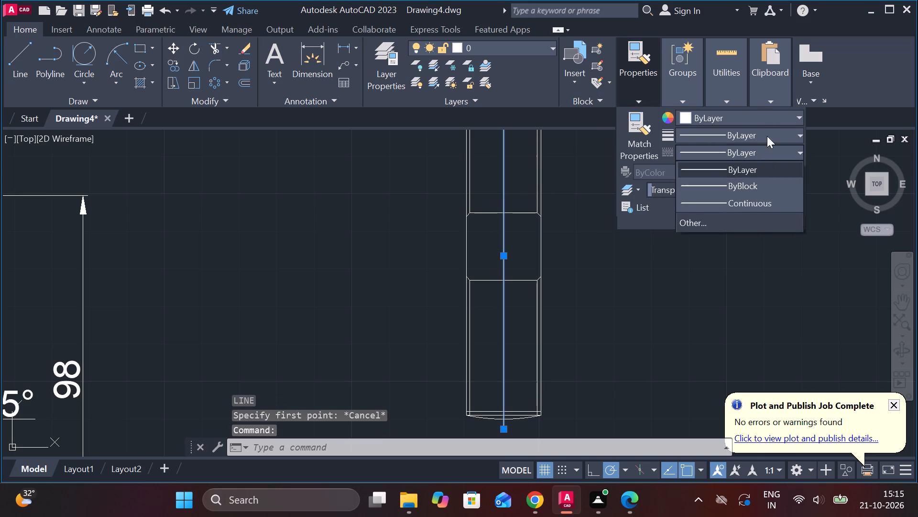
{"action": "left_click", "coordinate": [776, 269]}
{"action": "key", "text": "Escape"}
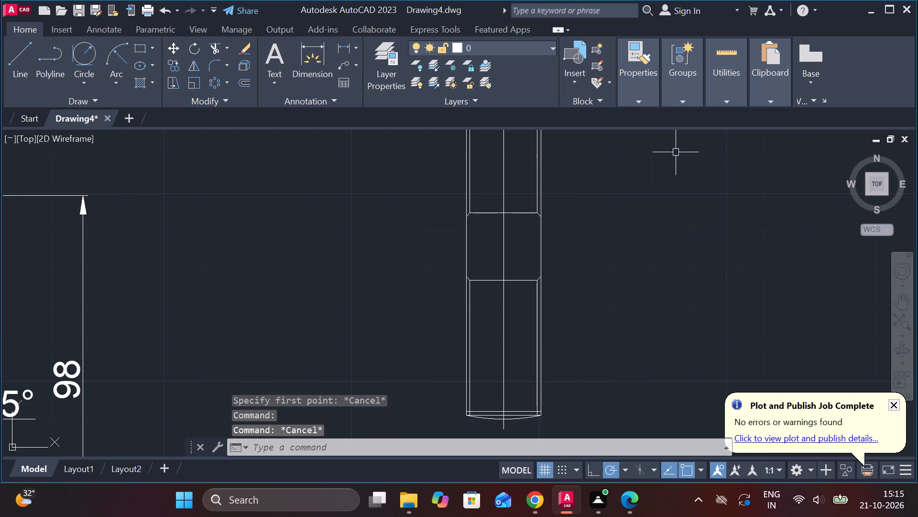
Load the CENTER linetype from acadiso.lin for the second part's centreline.
{"action": "left_click", "coordinate": [505, 232]}
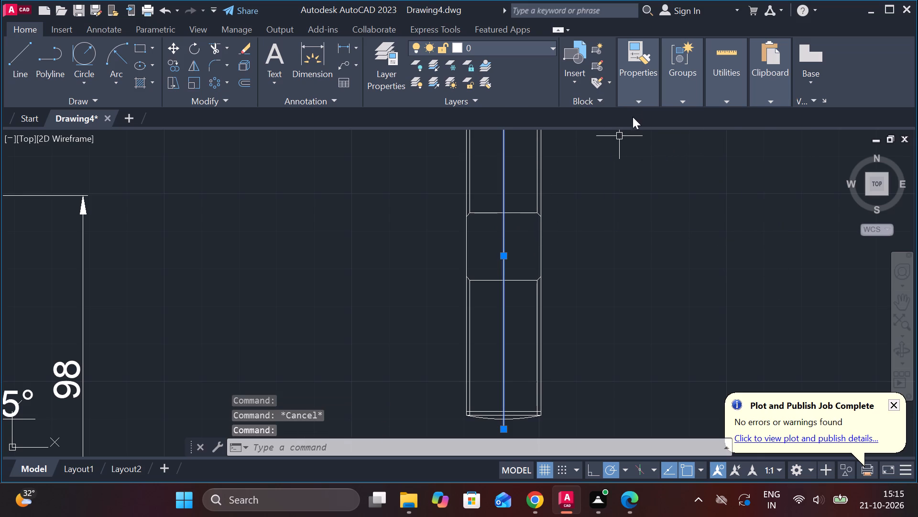
{"action": "left_click", "coordinate": [632, 104]}
{"action": "left_click", "coordinate": [739, 151]}
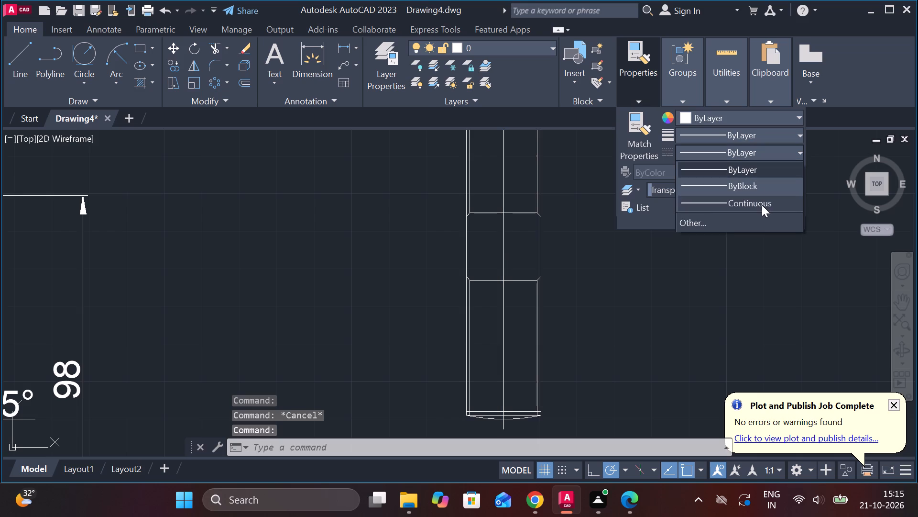
{"action": "left_click", "coordinate": [710, 219]}
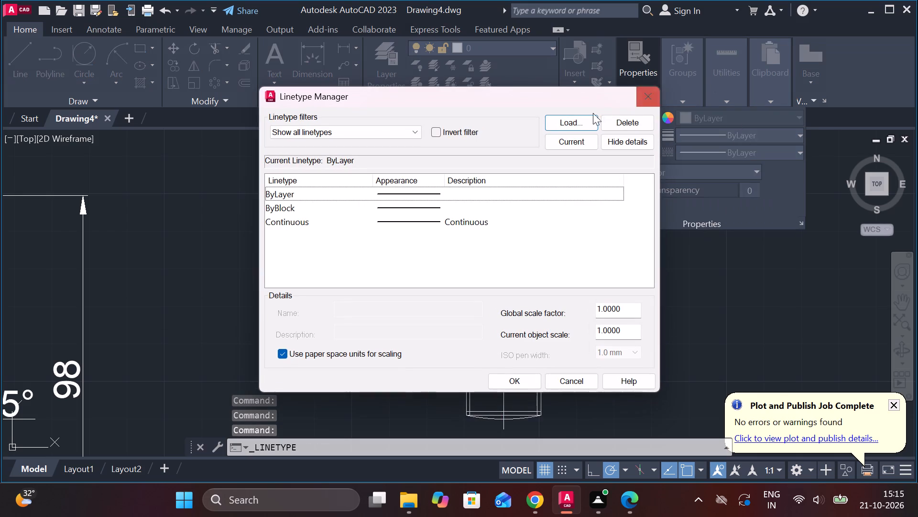
{"action": "left_click", "coordinate": [560, 123]}
{"action": "scroll", "coordinate": [333, 266], "scroll_direction": "down", "scroll_amount": 1}
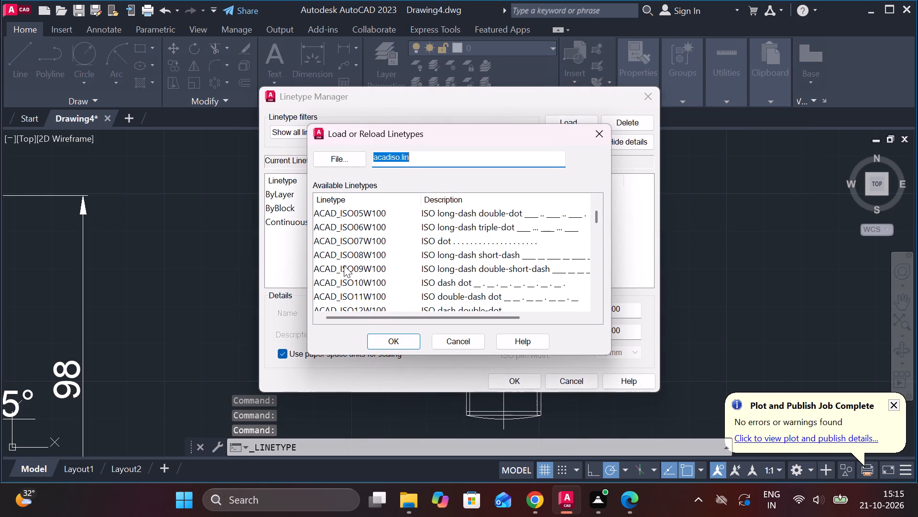
{"action": "scroll", "coordinate": [344, 265], "scroll_direction": "down", "scroll_amount": 3}
{"action": "scroll", "coordinate": [388, 250], "scroll_direction": "down", "scroll_amount": 2}
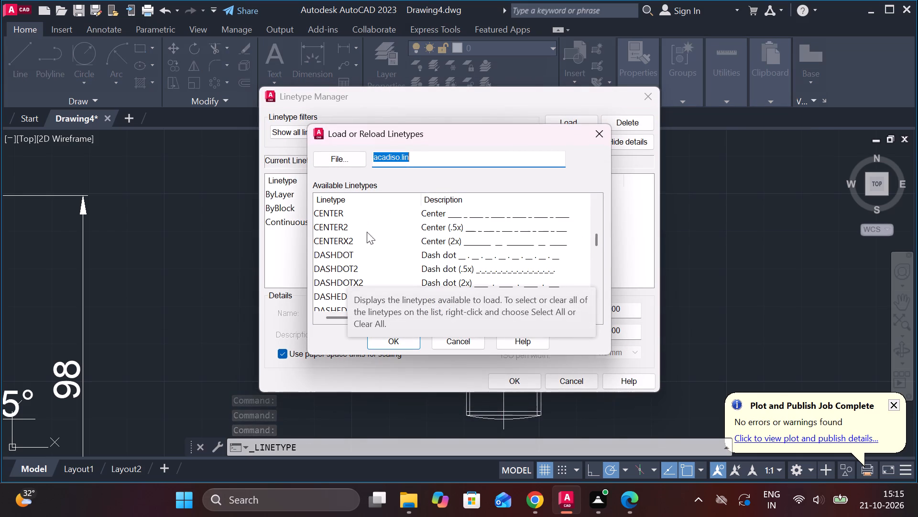
{"action": "left_click", "coordinate": [337, 215]}
{"action": "left_click", "coordinate": [388, 337]}
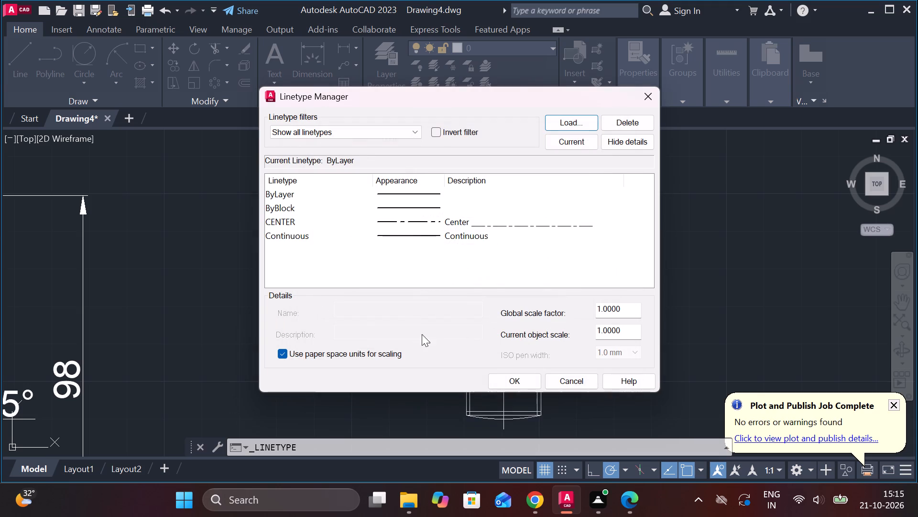
Load the DASHED linetype from acadiso.lin as well.
{"action": "left_click", "coordinate": [559, 121]}
{"action": "scroll", "coordinate": [473, 255], "scroll_direction": "down", "scroll_amount": 2}
{"action": "scroll", "coordinate": [433, 276], "scroll_direction": "down", "scroll_amount": 1}
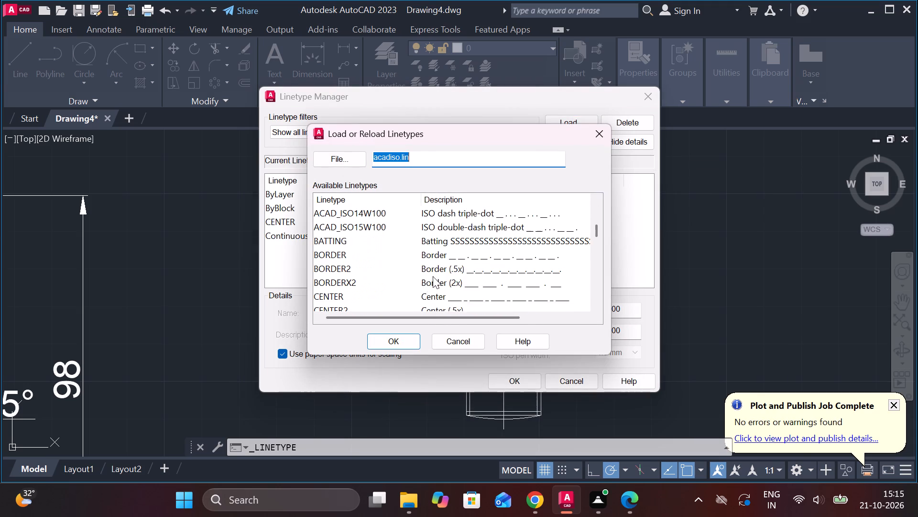
{"action": "scroll", "coordinate": [433, 276], "scroll_direction": "down", "scroll_amount": 3}
{"action": "scroll", "coordinate": [359, 253], "scroll_direction": "down", "scroll_amount": 1}
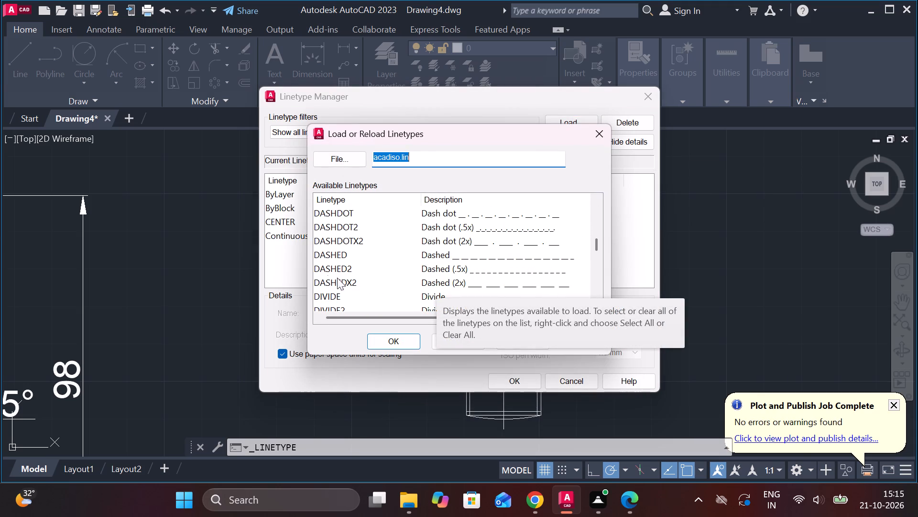
{"action": "left_click", "coordinate": [331, 260]}
{"action": "left_click", "coordinate": [388, 338]}
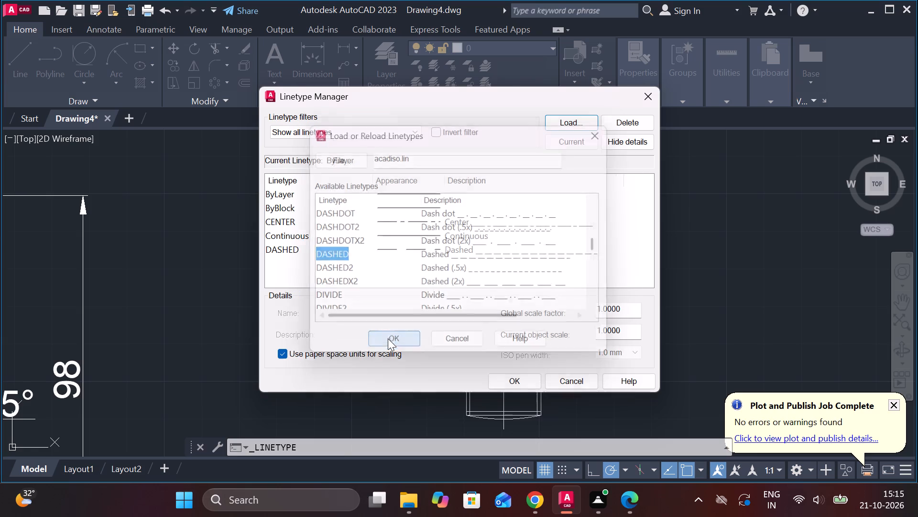
Set both the global linetype scale factor and the current object scale to .5.
{"action": "left_click_drag", "start_coordinate": [624, 308], "coordinate": [569, 309]}
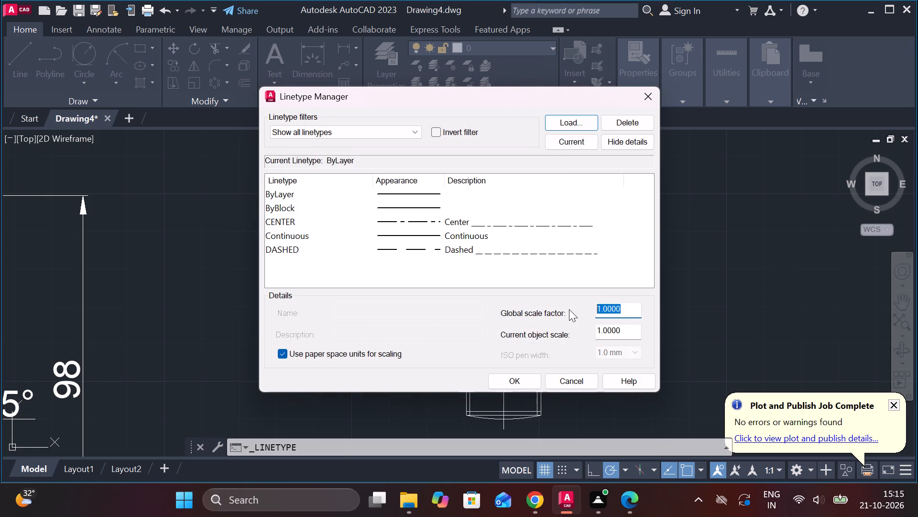
{"action": "key", "text": "period"}
{"action": "key", "text": "5"}
{"action": "left_click_drag", "start_coordinate": [631, 326], "coordinate": [624, 330]}
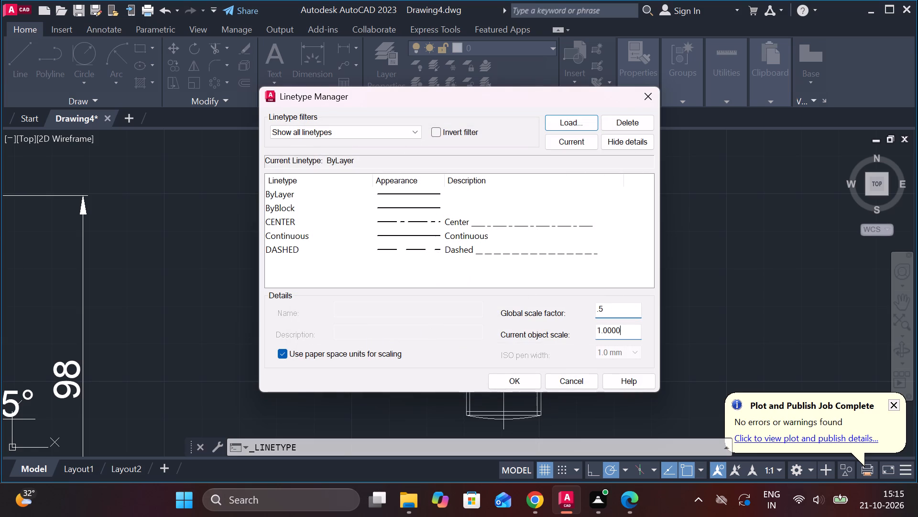
{"action": "left_click_drag", "start_coordinate": [624, 330], "coordinate": [554, 349]}
{"action": "type", "text": ".5"}
{"action": "left_click", "coordinate": [518, 380]}
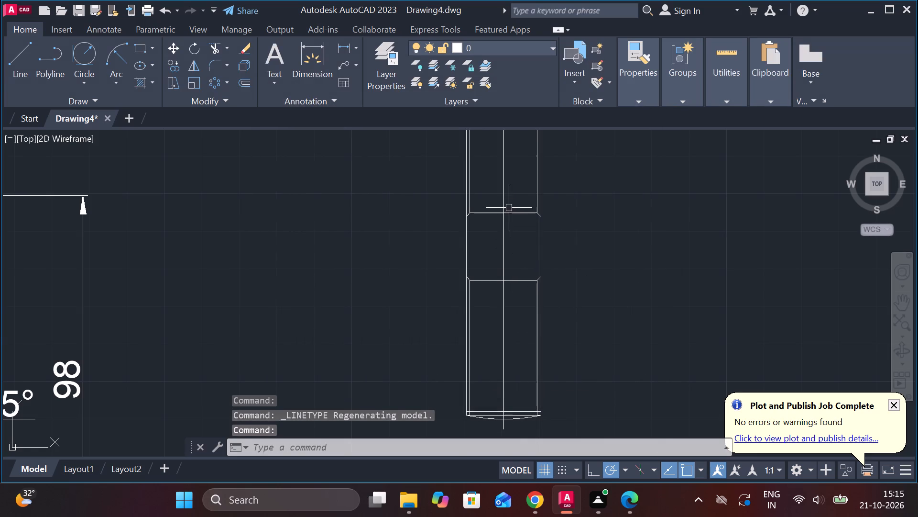
Change the linetype of the second part's vertical centreline to CENTER.
{"action": "left_click", "coordinate": [509, 204]}
{"action": "left_click", "coordinate": [503, 191]}
{"action": "left_click", "coordinate": [645, 90]}
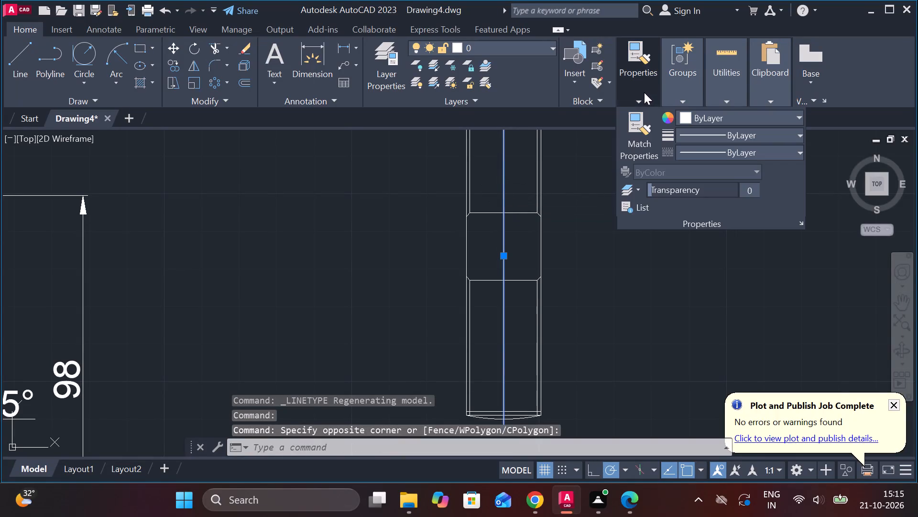
{"action": "left_click", "coordinate": [700, 152]}
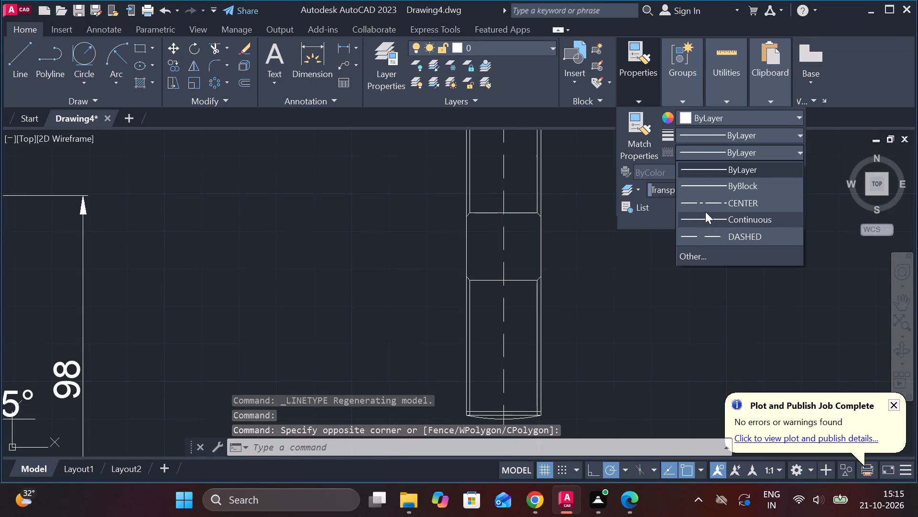
{"action": "left_click", "coordinate": [702, 207]}
{"action": "key", "text": "Escape"}
Add a linear dimension for the second part's overall height between its right-hand top and bottom corners, placed to the right of the part.
{"action": "scroll", "coordinate": [597, 295], "scroll_direction": "down", "scroll_amount": 3}
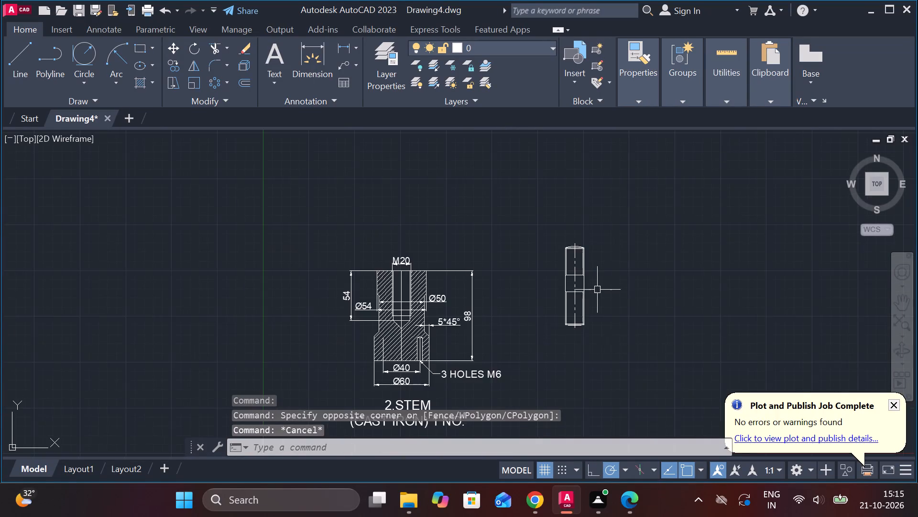
{"action": "scroll", "coordinate": [591, 262], "scroll_direction": "up", "scroll_amount": 2}
{"action": "left_click", "coordinate": [343, 49]}
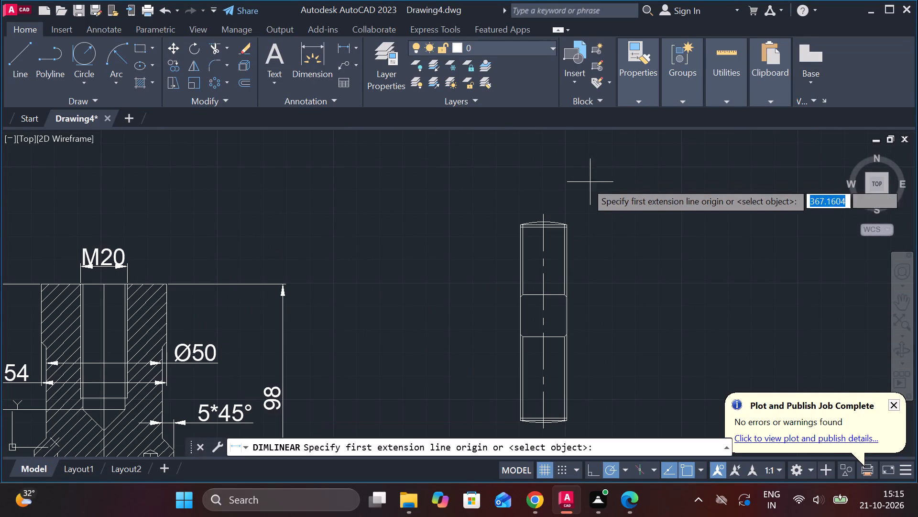
{"action": "scroll", "coordinate": [584, 225], "scroll_direction": "up", "scroll_amount": 3}
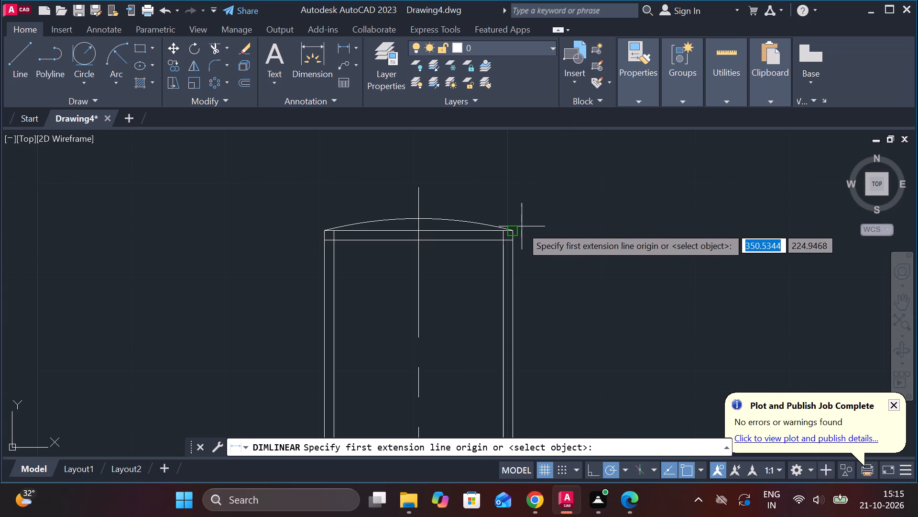
{"action": "left_click", "coordinate": [520, 227]}
{"action": "scroll", "coordinate": [524, 234], "scroll_direction": "down", "scroll_amount": 2}
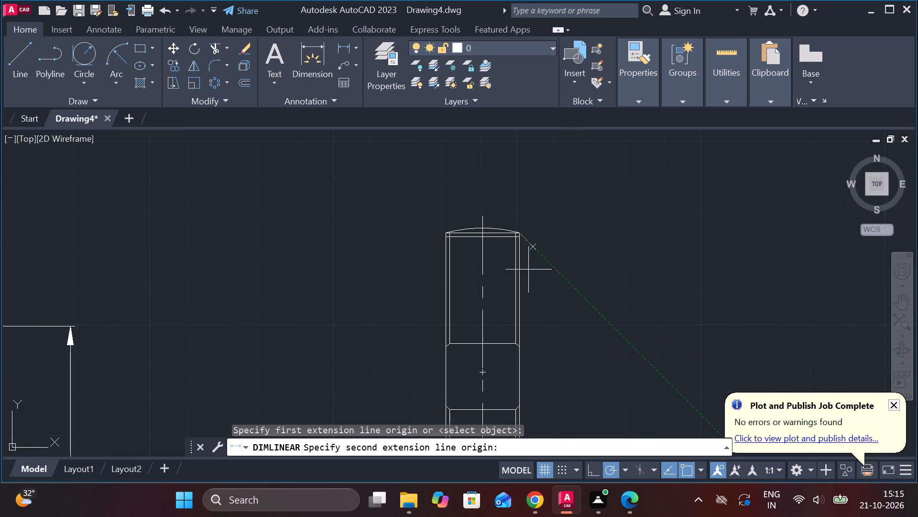
{"action": "middle_click_drag", "start_coordinate": [528, 289], "coordinate": [508, 218]}
{"action": "scroll", "coordinate": [516, 308], "scroll_direction": "up", "scroll_amount": 1}
{"action": "middle_click_drag", "start_coordinate": [516, 310], "coordinate": [492, 167]}
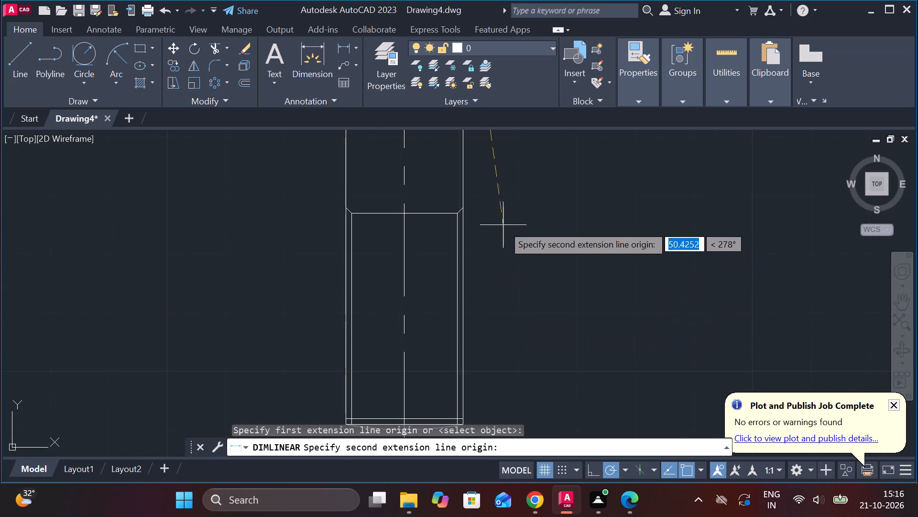
{"action": "scroll", "coordinate": [504, 260], "scroll_direction": "down", "scroll_amount": 2}
{"action": "scroll", "coordinate": [507, 318], "scroll_direction": "up", "scroll_amount": 3}
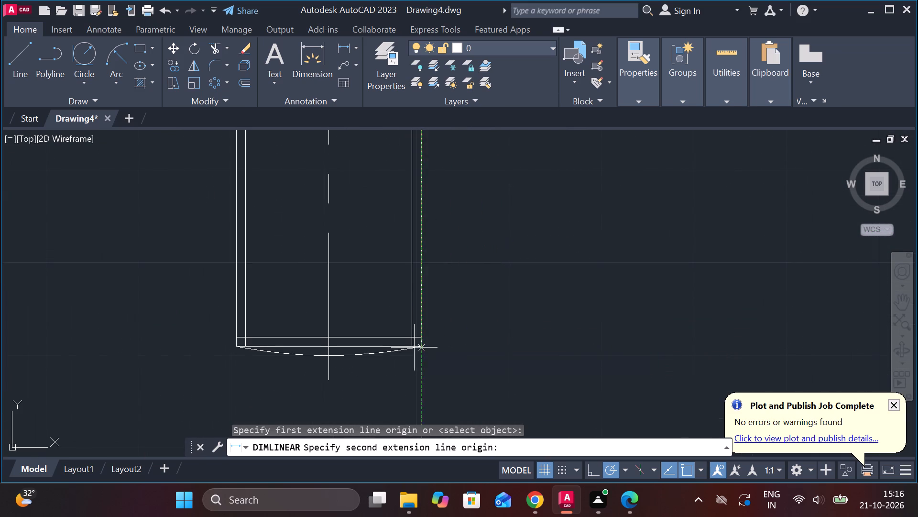
{"action": "left_click", "coordinate": [418, 348]}
{"action": "scroll", "coordinate": [500, 295], "scroll_direction": "down", "scroll_amount": 2}
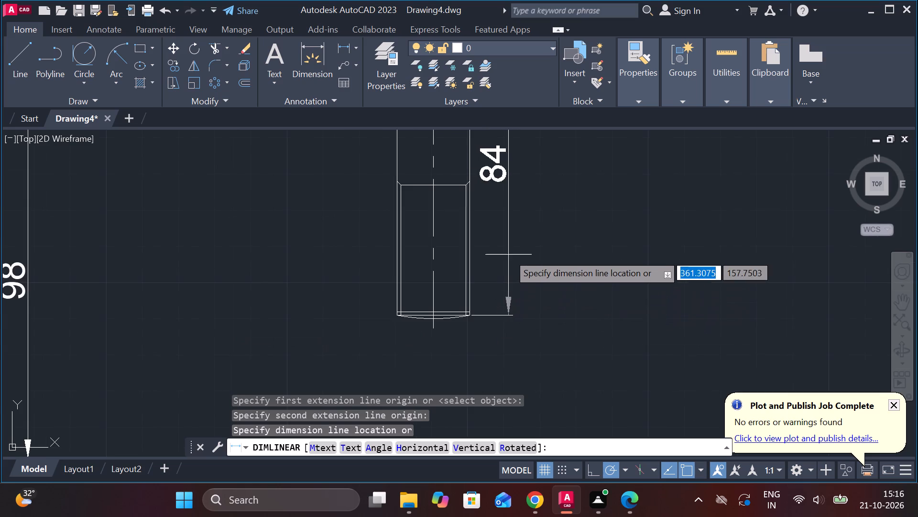
{"action": "scroll", "coordinate": [513, 246], "scroll_direction": "down", "scroll_amount": 1}
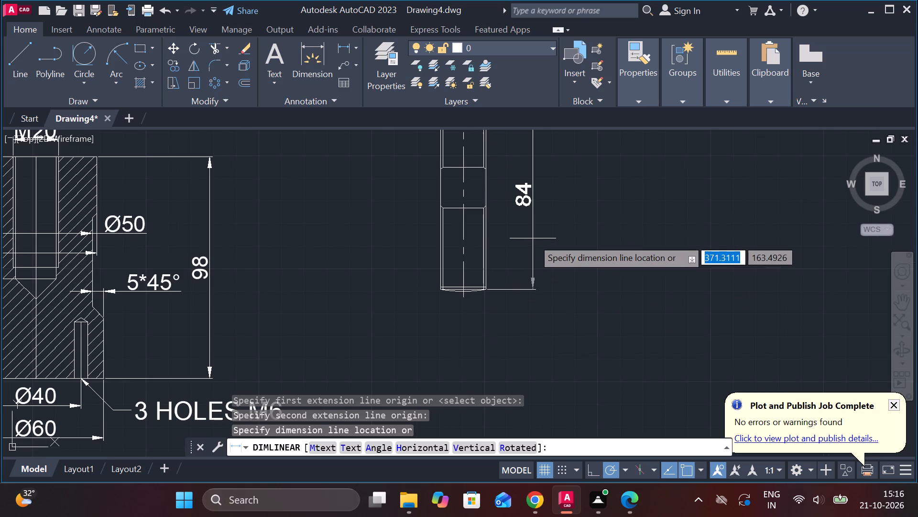
{"action": "left_click", "coordinate": [542, 238]}
Dimension the height from the lower shoulder line to the line just above the bottom edge, placed inside the overall-height dimension.
{"action": "key", "text": "space"}
{"action": "scroll", "coordinate": [499, 207], "scroll_direction": "up", "scroll_amount": 2}
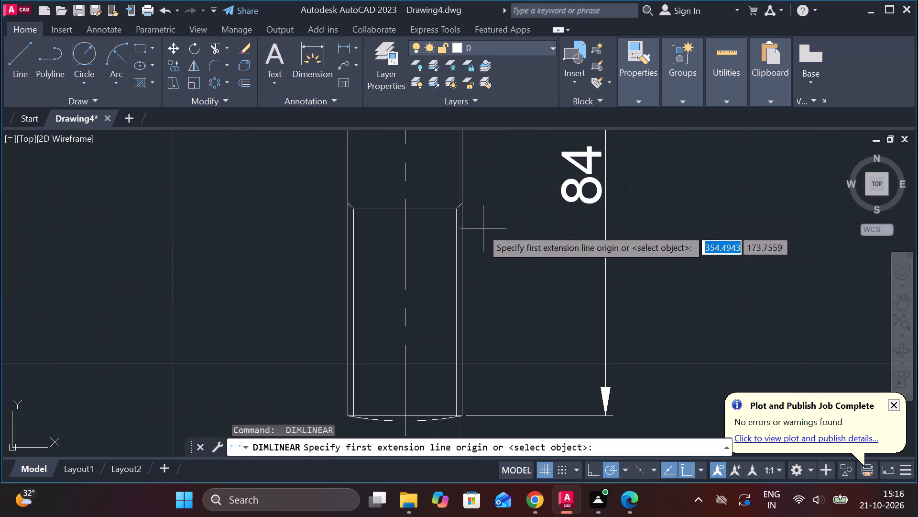
{"action": "left_click", "coordinate": [442, 212]}
{"action": "left_click", "coordinate": [428, 408]}
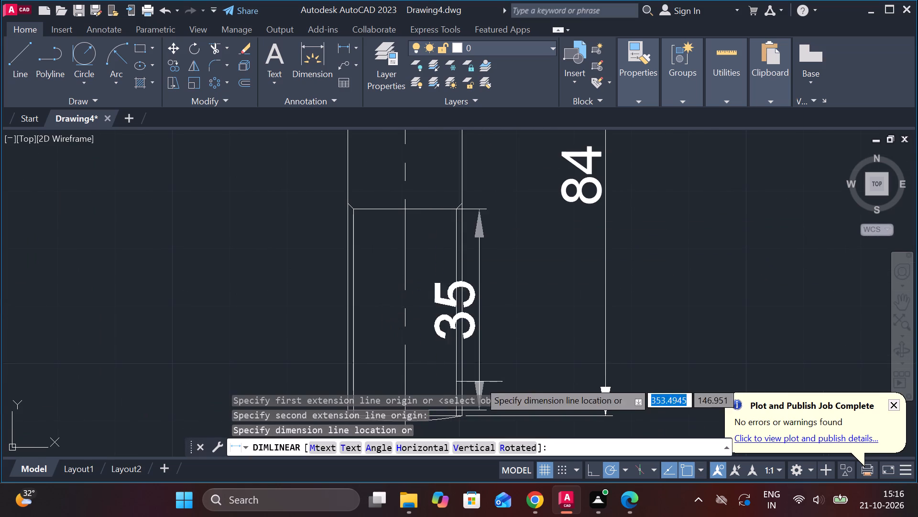
{"action": "left_click", "coordinate": [527, 330]}
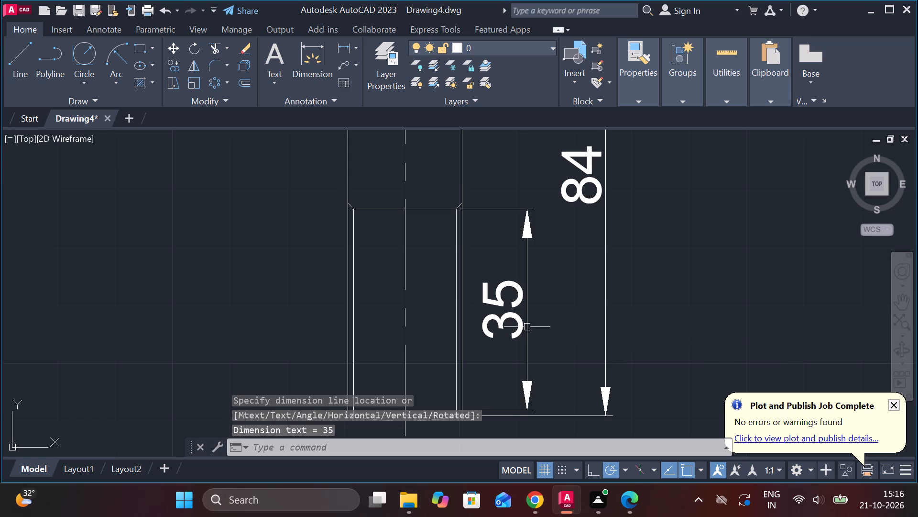
Dimension the height from the top edge to the upper shoulder line, aligned with the lower section's height dimension.
{"action": "scroll", "coordinate": [527, 321], "scroll_direction": "down", "scroll_amount": 2}
{"action": "middle_click_drag", "start_coordinate": [492, 262], "coordinate": [468, 289]}
{"action": "scroll", "coordinate": [470, 231], "scroll_direction": "up", "scroll_amount": 2}
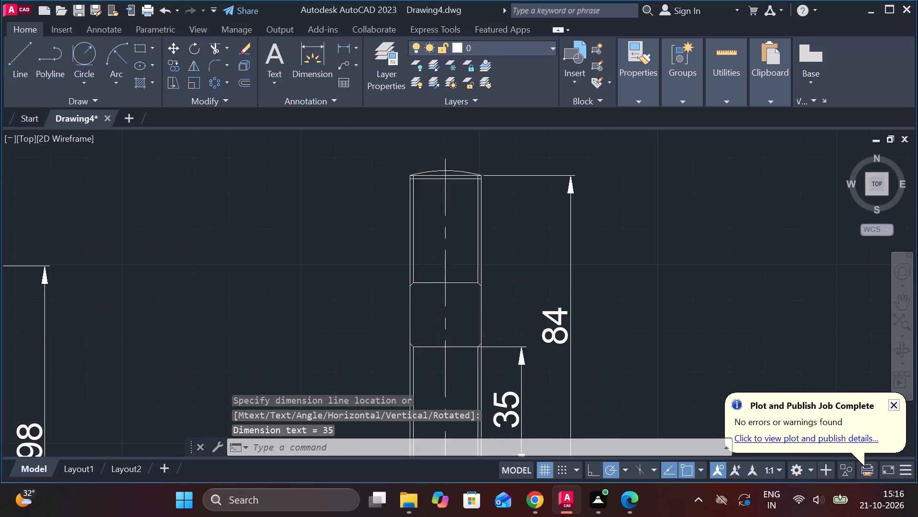
{"action": "key", "text": "space"}
{"action": "left_click", "coordinate": [433, 140]}
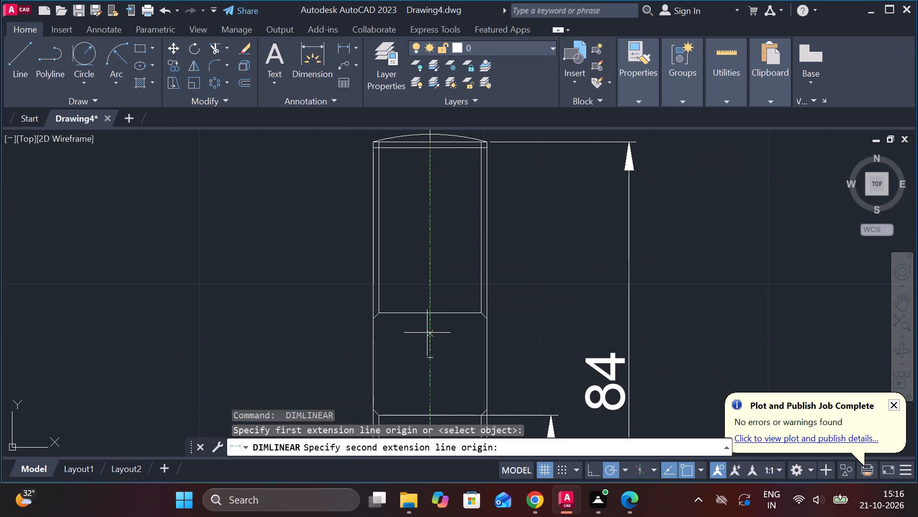
{"action": "left_click", "coordinate": [436, 315]}
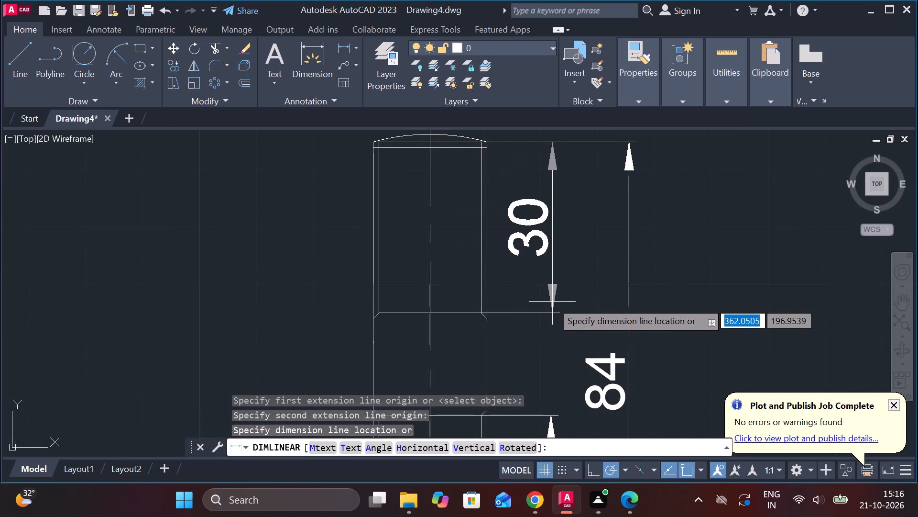
{"action": "left_click", "coordinate": [550, 407]}
Dimension the second part's width between its two bottom corners, placed below the bottom arc.
{"action": "scroll", "coordinate": [573, 350], "scroll_direction": "down", "scroll_amount": 2}
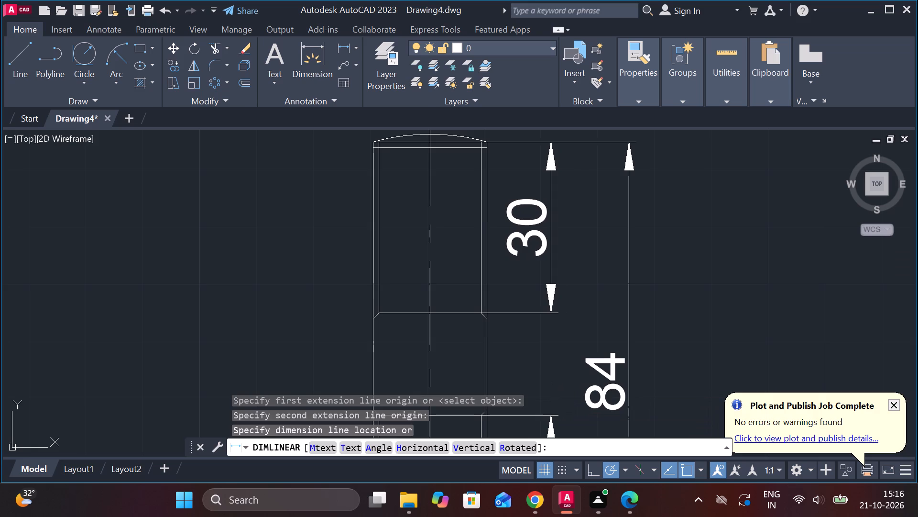
{"action": "scroll", "coordinate": [604, 289], "scroll_direction": "down", "scroll_amount": 3}
{"action": "scroll", "coordinate": [572, 272], "scroll_direction": "up", "scroll_amount": 2}
{"action": "scroll", "coordinate": [538, 292], "scroll_direction": "down", "scroll_amount": 3}
{"action": "middle_click_drag", "start_coordinate": [577, 315], "coordinate": [542, 163]}
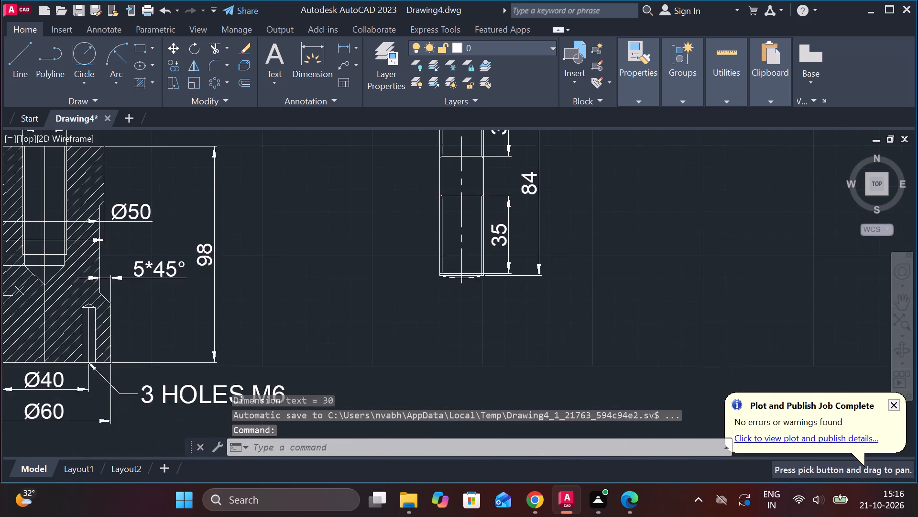
{"action": "scroll", "coordinate": [484, 215], "scroll_direction": "up", "scroll_amount": 2}
{"action": "left_click", "coordinate": [347, 45]}
{"action": "scroll", "coordinate": [457, 377], "scroll_direction": "up", "scroll_amount": 2}
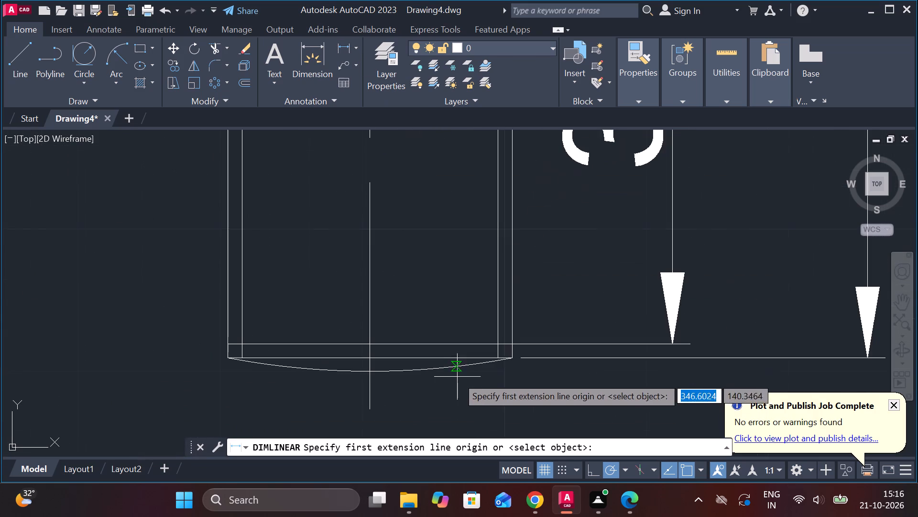
{"action": "left_click", "coordinate": [226, 359]}
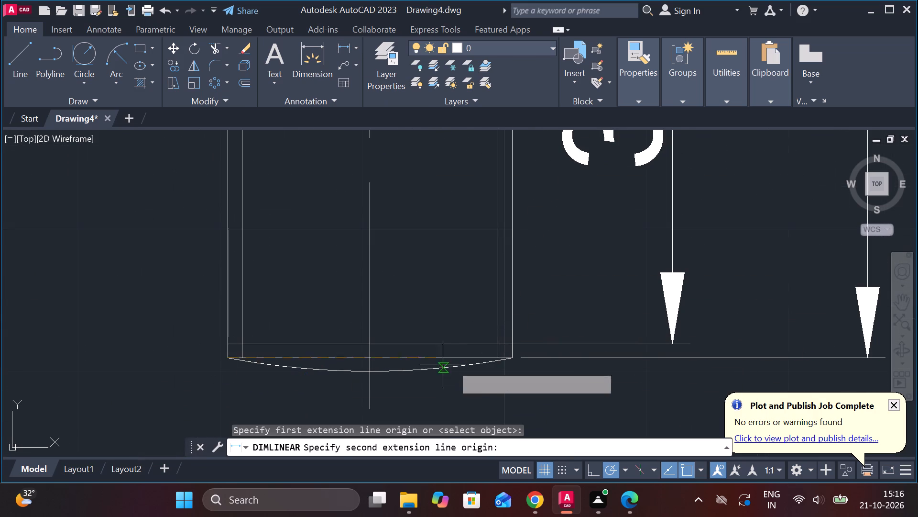
{"action": "left_click", "coordinate": [507, 358]}
{"action": "scroll", "coordinate": [493, 359], "scroll_direction": "down", "scroll_amount": 3}
{"action": "middle_click_drag", "start_coordinate": [493, 359], "coordinate": [502, 337]}
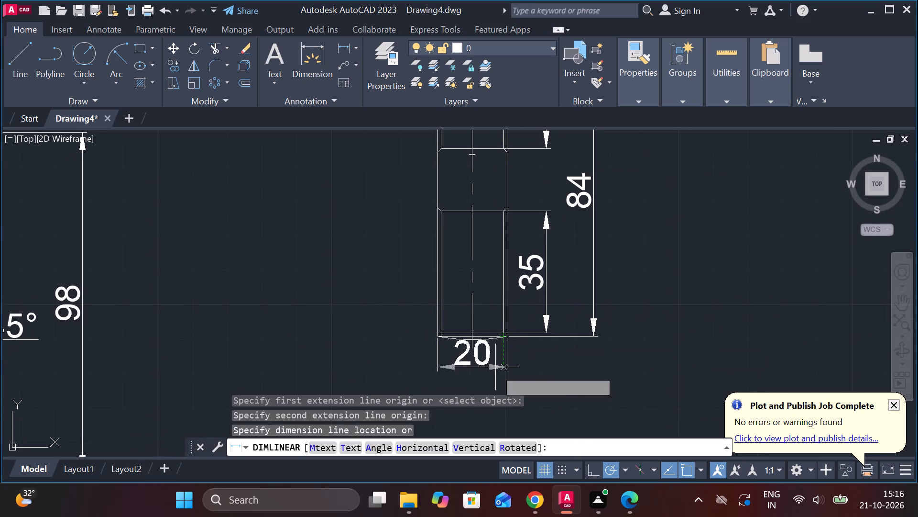
{"action": "left_click", "coordinate": [494, 387]}
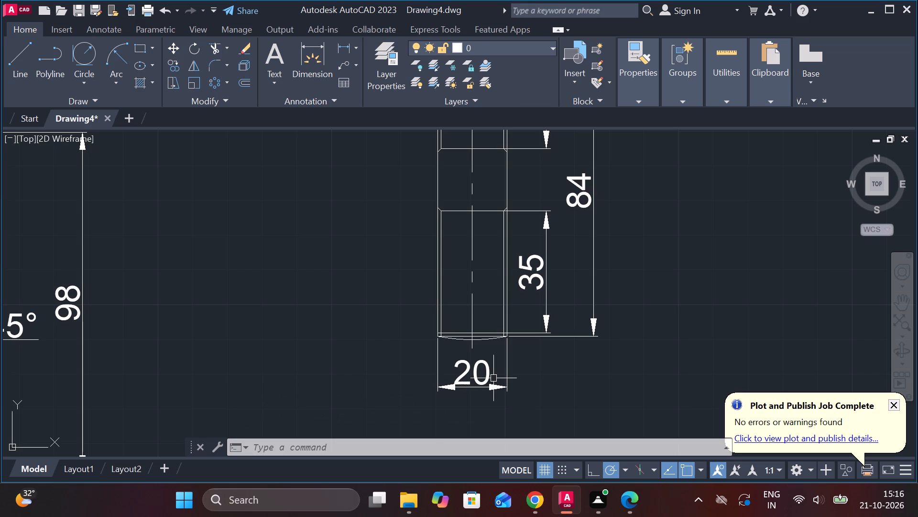
Add the prefix M to the width dimension below the second part so it reads M20.
{"action": "double_click", "coordinate": [459, 374]}
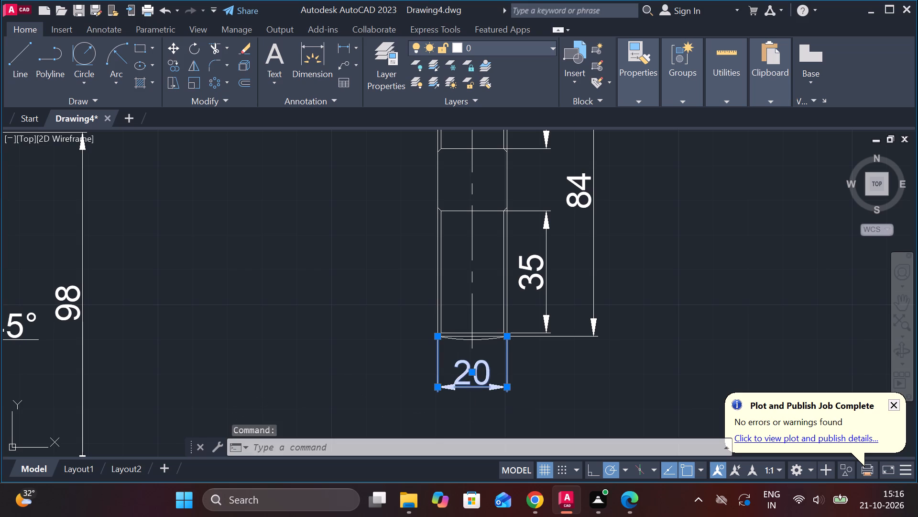
{"action": "key", "text": "m"}
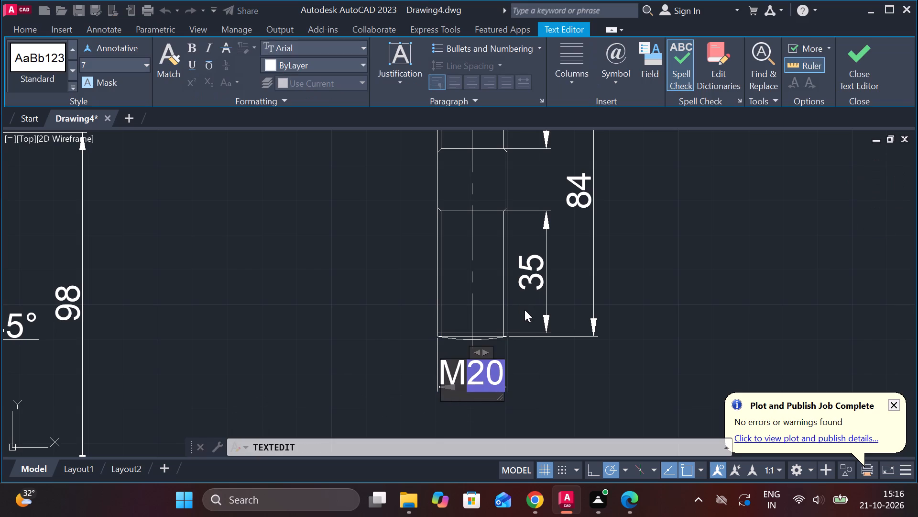
{"action": "left_click", "coordinate": [827, 63]}
{"action": "left_click", "coordinate": [841, 62]}
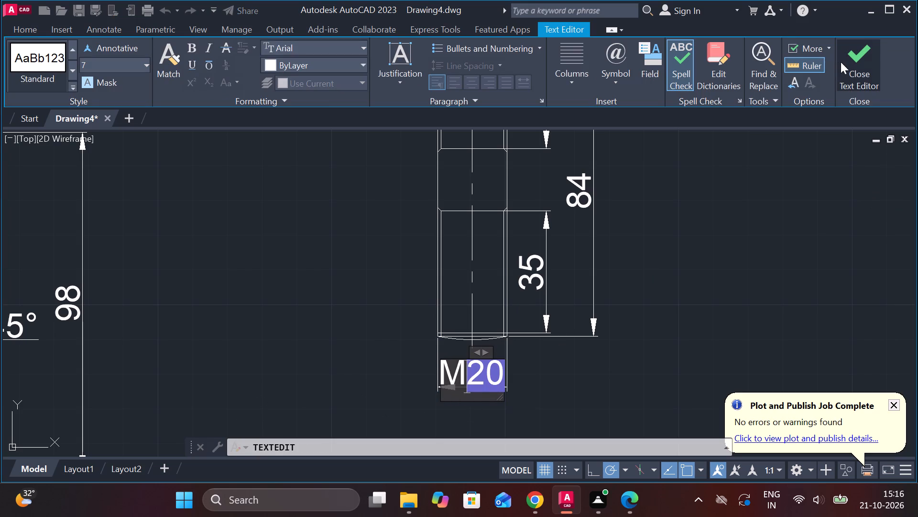
{"action": "key", "text": "Escape"}
Move the M20 dimension text below the second part out to the left of its extension lines.
{"action": "left_click", "coordinate": [483, 374]}
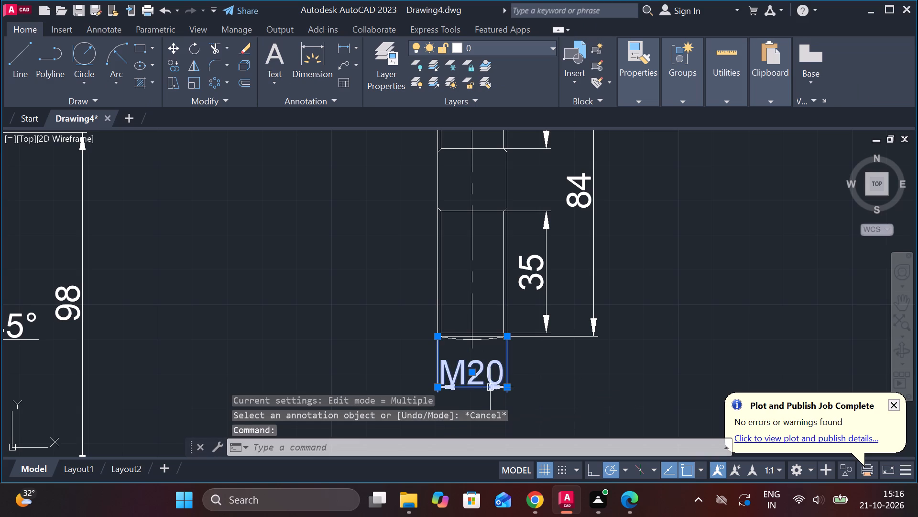
{"action": "left_click", "coordinate": [472, 375]}
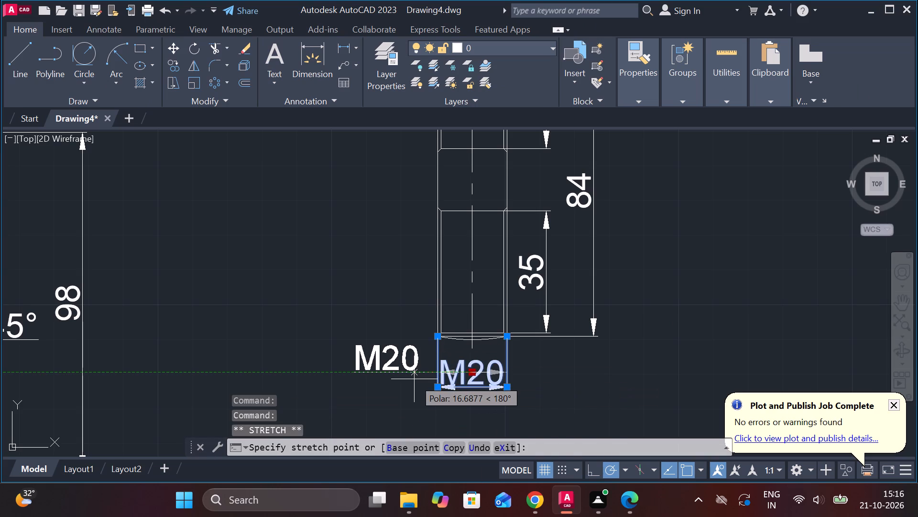
{"action": "scroll", "coordinate": [412, 381], "scroll_direction": "up", "scroll_amount": 2}
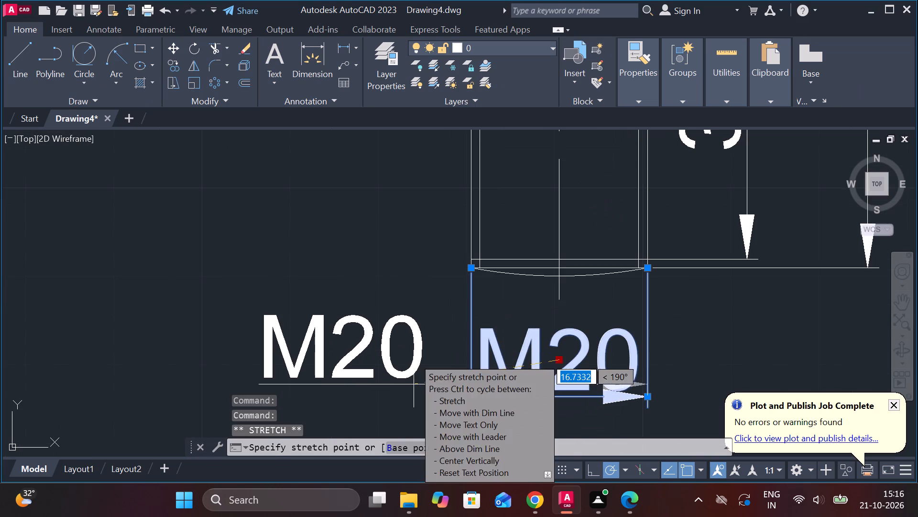
{"action": "left_click", "coordinate": [414, 384]}
{"action": "key", "text": "Escape"}
{"action": "scroll", "coordinate": [511, 337], "scroll_direction": "down", "scroll_amount": 3}
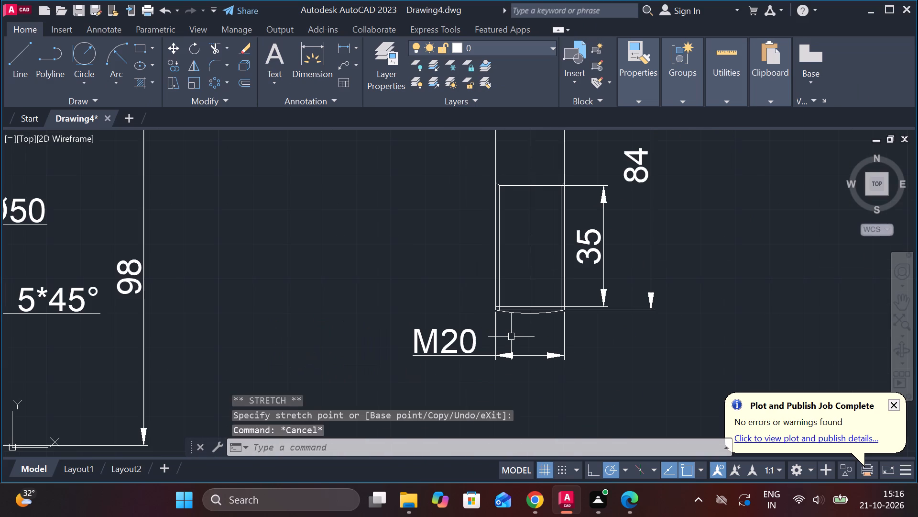
Copy the "2.STEM (CAST IRON) 1 NO." label to just below the second part's M20 dimension.
{"action": "middle_click_drag", "start_coordinate": [628, 258], "coordinate": [615, 280]}
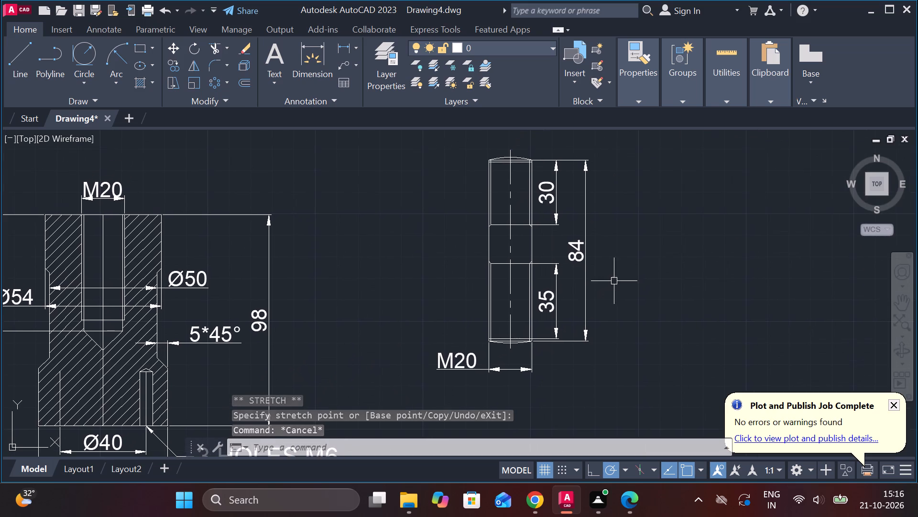
{"action": "scroll", "coordinate": [612, 290], "scroll_direction": "down", "scroll_amount": 1}
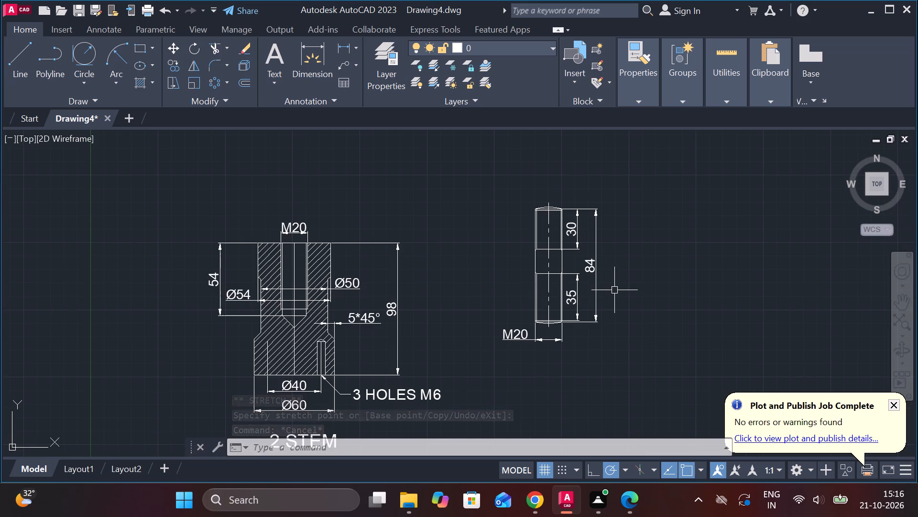
{"action": "scroll", "coordinate": [614, 290], "scroll_direction": "up", "scroll_amount": 1}
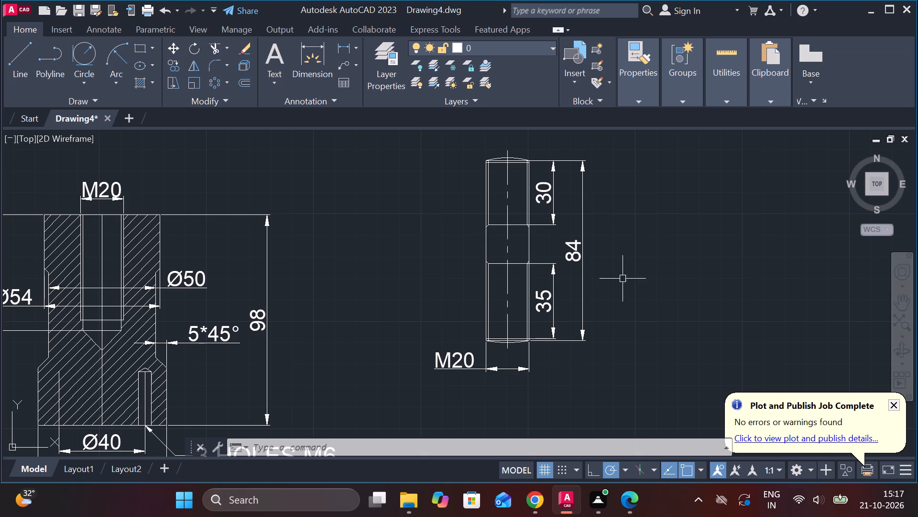
{"action": "scroll", "coordinate": [622, 282], "scroll_direction": "down", "scroll_amount": 2}
{"action": "scroll", "coordinate": [585, 332], "scroll_direction": "up", "scroll_amount": 2}
{"action": "scroll", "coordinate": [535, 339], "scroll_direction": "down", "scroll_amount": 1}
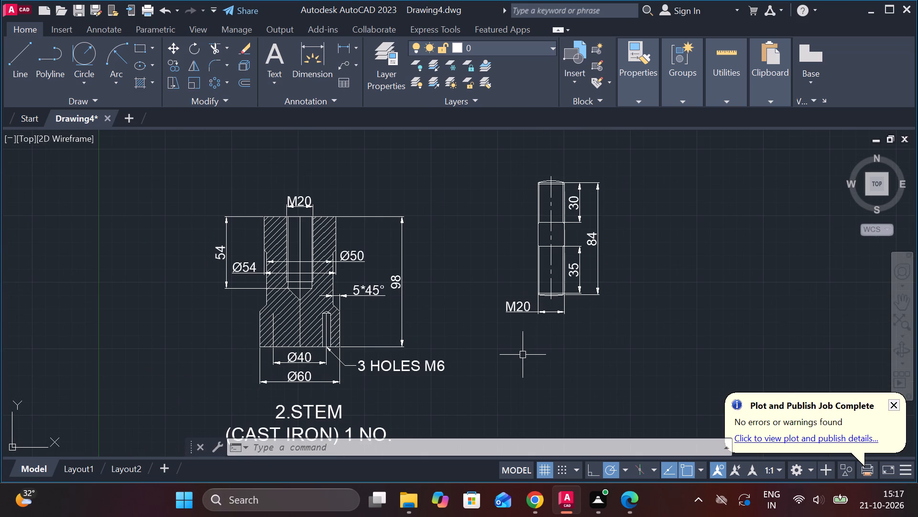
{"action": "scroll", "coordinate": [521, 356], "scroll_direction": "down", "scroll_amount": 2}
{"action": "scroll", "coordinate": [478, 383], "scroll_direction": "up", "scroll_amount": 2}
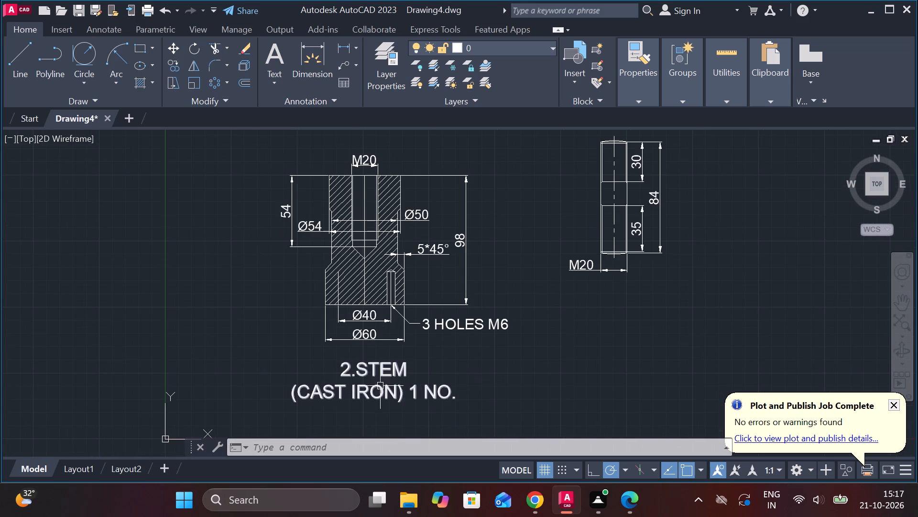
{"action": "left_click", "coordinate": [369, 375]}
{"action": "type", "text": "CO"}
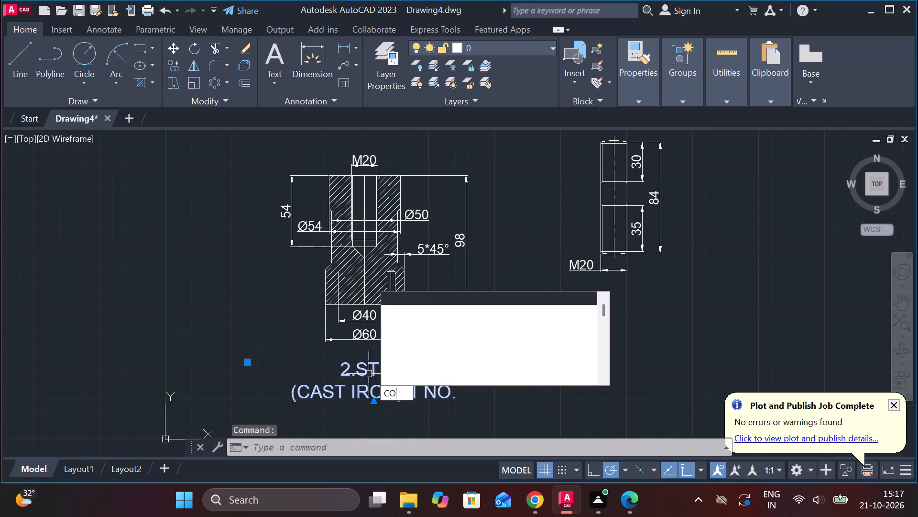
{"action": "key", "text": "Return"}
{"action": "left_click", "coordinate": [437, 384]}
{"action": "scroll", "coordinate": [764, 326], "scroll_direction": "up", "scroll_amount": 2}
{"action": "middle_click", "coordinate": [764, 326]}
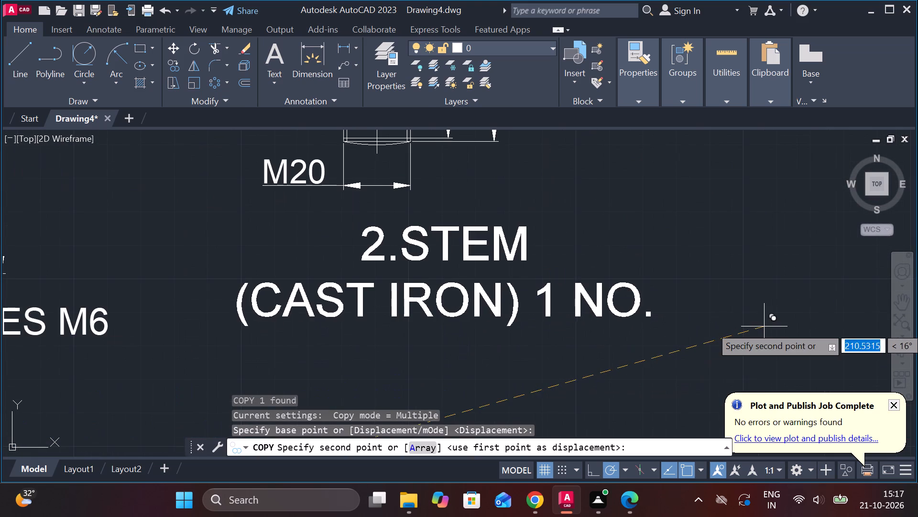
{"action": "left_click", "coordinate": [754, 307]}
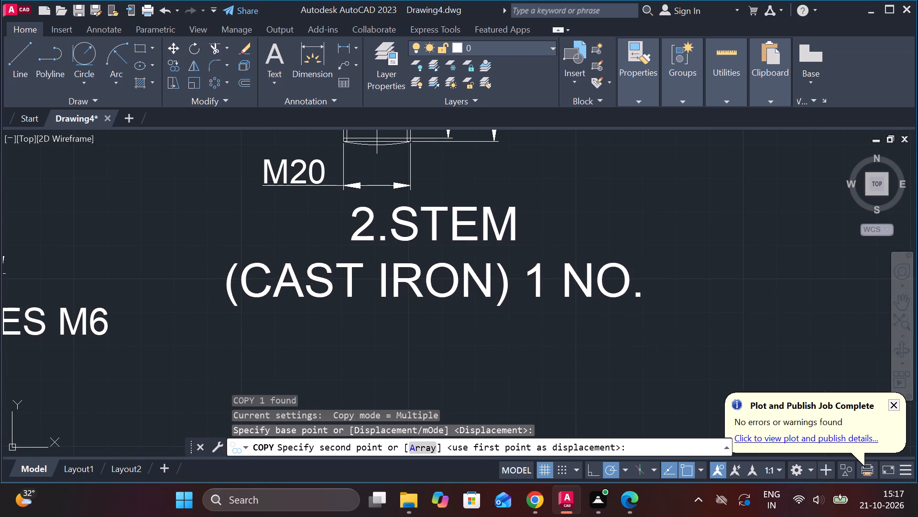
{"action": "scroll", "coordinate": [754, 307], "scroll_direction": "down", "scroll_amount": 2}
{"action": "scroll", "coordinate": [754, 307], "scroll_direction": "up", "scroll_amount": 1}
{"action": "scroll", "coordinate": [752, 307], "scroll_direction": "down", "scroll_amount": 2}
{"action": "scroll", "coordinate": [743, 310], "scroll_direction": "up", "scroll_amount": 1}
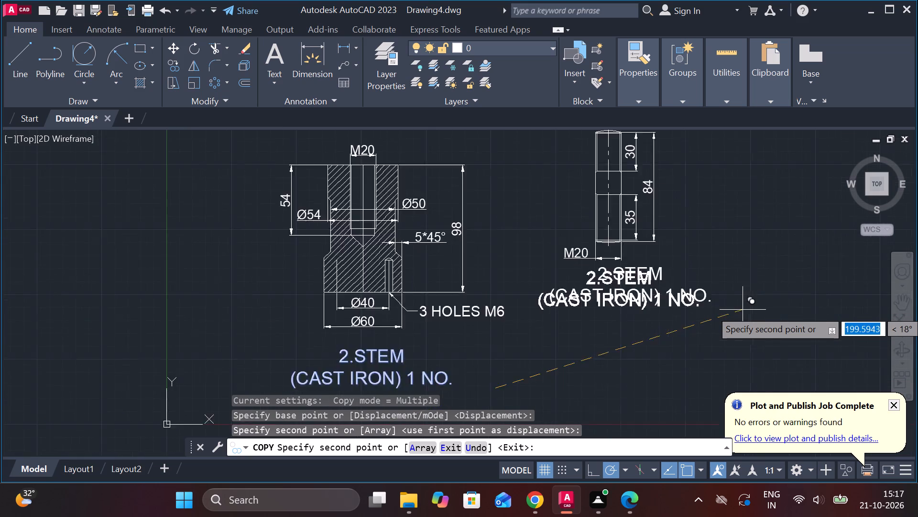
{"action": "scroll", "coordinate": [743, 310], "scroll_direction": "up", "scroll_amount": 1}
{"action": "key", "text": "Escape"}
Change the first line of the copied label under the second part to "5.STUD".
{"action": "double_click", "coordinate": [566, 259]}
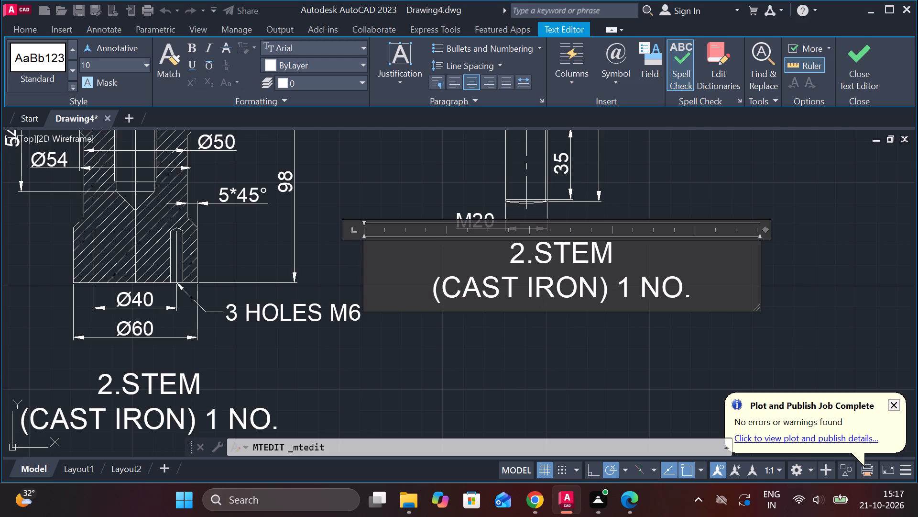
{"action": "left_click", "coordinate": [524, 259]}
{"action": "key", "text": "BackSpace"}
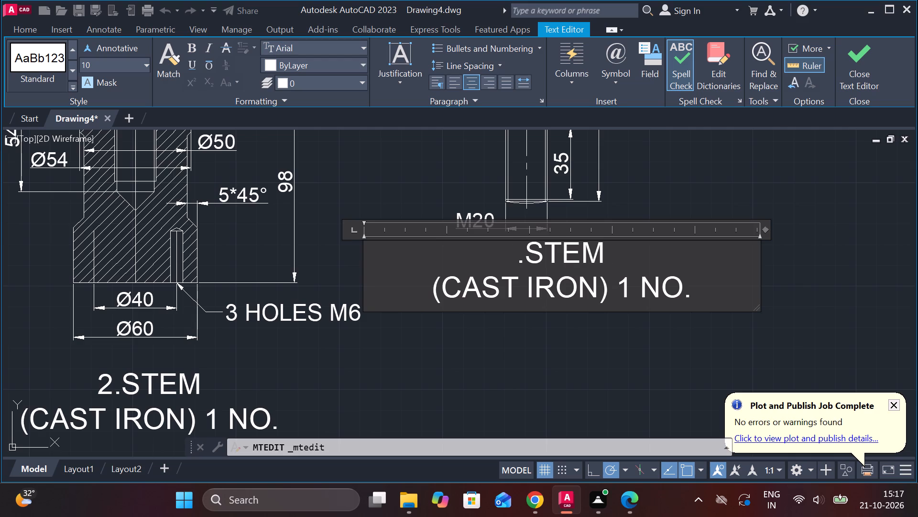
{"action": "key", "text": "5"}
{"action": "left_click", "coordinate": [640, 259]}
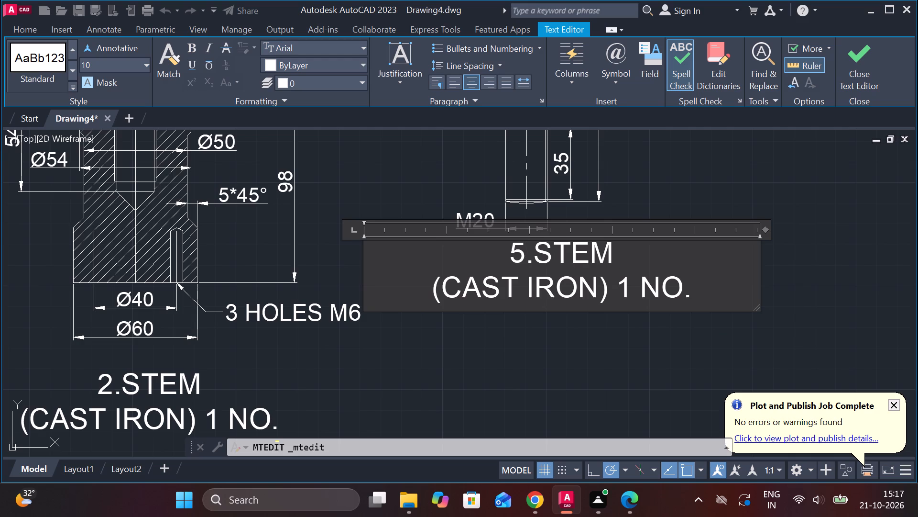
{"action": "key", "text": "Left"}
{"action": "key", "text": "BackSpace"}
{"action": "key", "text": "BackSpace"}
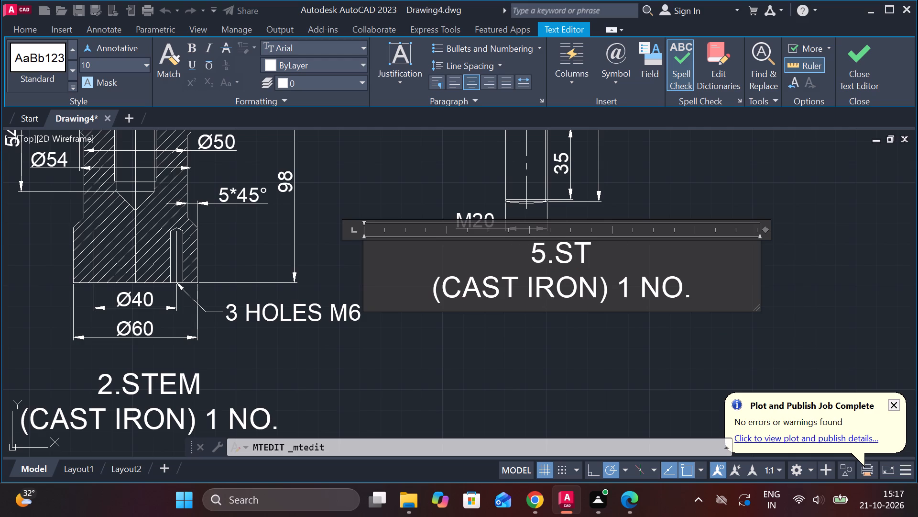
{"action": "type", "text": "UD"}
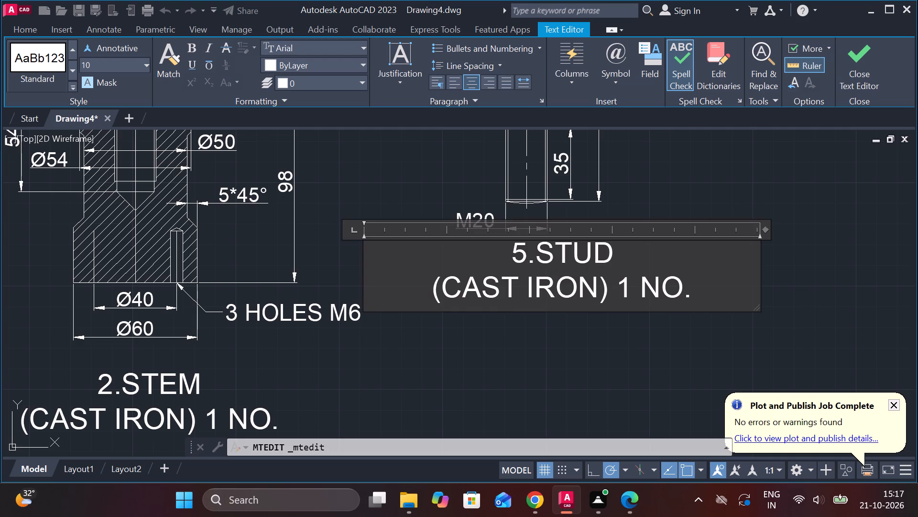
Replace the material in the copied label's second line with "MILD STEEL", keeping the brackets and "1 NO.".
{"action": "left_click", "coordinate": [594, 291]}
{"action": "key", "text": "BackSpace"}
{"action": "key", "text": "BackSpace"}
{"action": "key", "text": "BackSpace"}
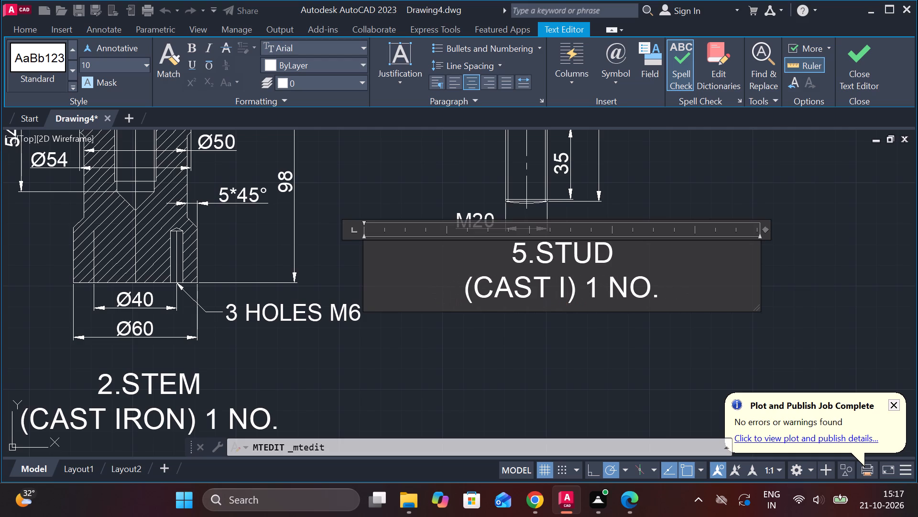
{"action": "key", "text": "BackSpace"}
{"action": "key", "text": "BackSpace"}
{"action": "key", "text": "BackSpace"}
{"action": "key", "text": "BackSpace"}
{"action": "key", "text": "BackSpace"}
{"action": "key", "text": "BackSpace"}
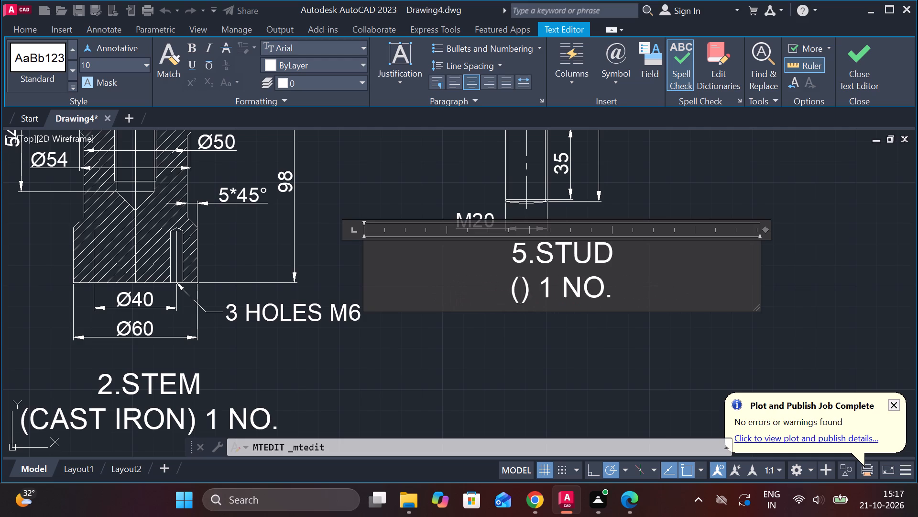
{"action": "type", "text": "MILD STEEL"}
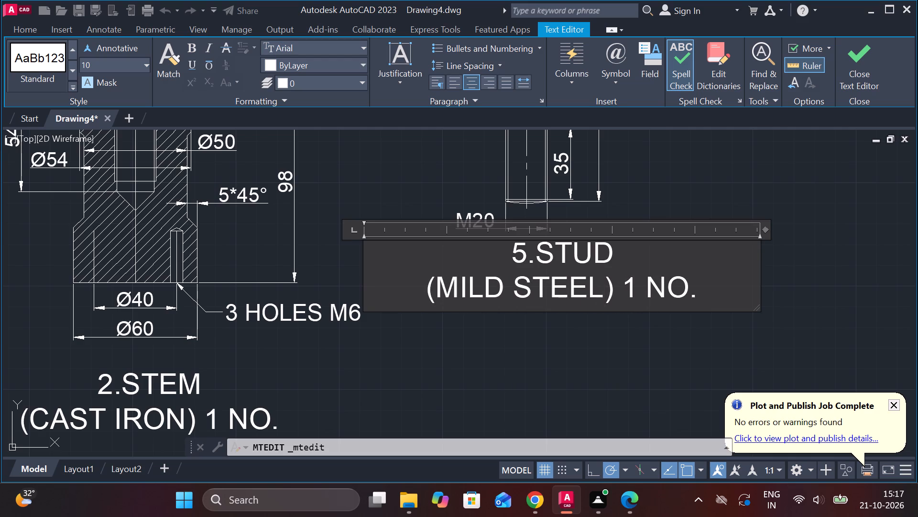
{"action": "left_click", "coordinate": [856, 51]}
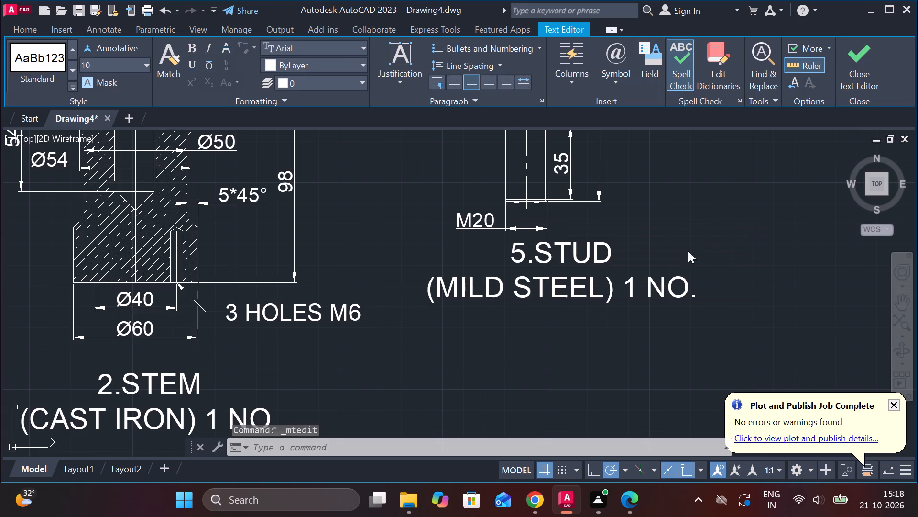
Move the whole stud with its dimensions and label about 45 units down and left, nearer the stem drawing.
{"action": "scroll", "coordinate": [668, 280], "scroll_direction": "down", "scroll_amount": 3}
{"action": "scroll", "coordinate": [656, 292], "scroll_direction": "up", "scroll_amount": 2}
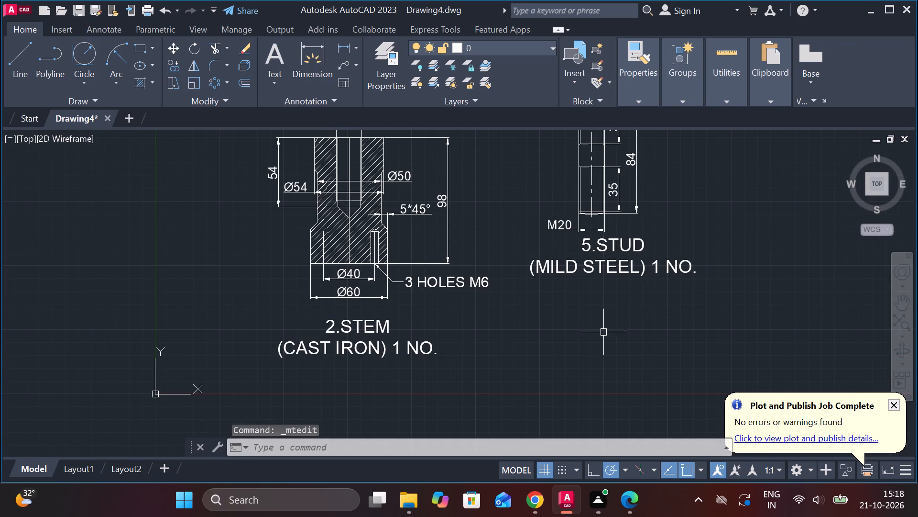
{"action": "middle_click_drag", "start_coordinate": [605, 331], "coordinate": [613, 333]}
{"action": "middle_click_drag", "start_coordinate": [562, 305], "coordinate": [573, 324]}
{"action": "middle_click_drag", "start_coordinate": [541, 248], "coordinate": [549, 282]}
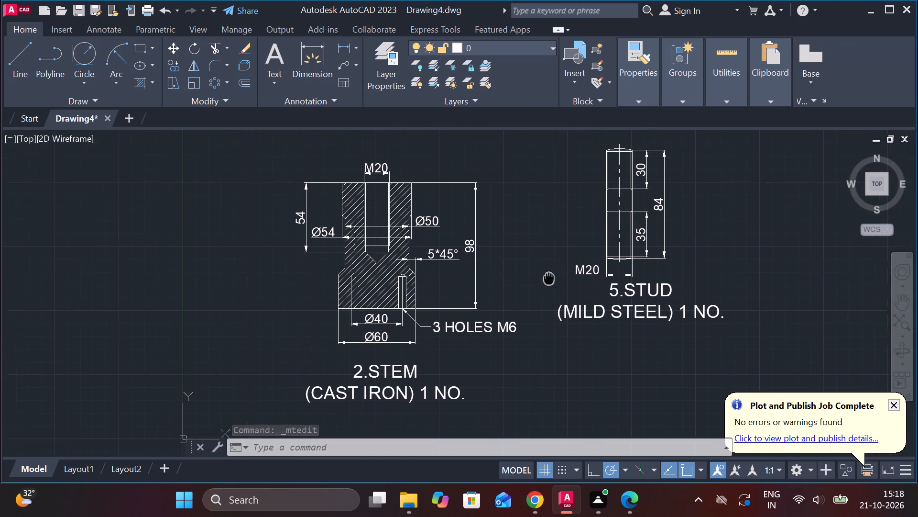
{"action": "middle_click_drag", "start_coordinate": [549, 282], "coordinate": [546, 282]}
{"action": "left_click", "coordinate": [509, 136]}
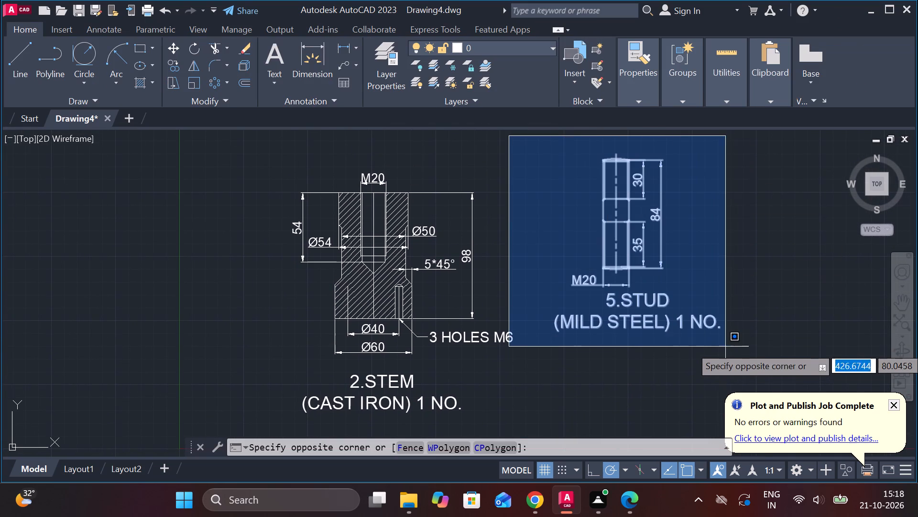
{"action": "left_click", "coordinate": [740, 347]}
{"action": "key", "text": "m"}
{"action": "key", "text": "Return"}
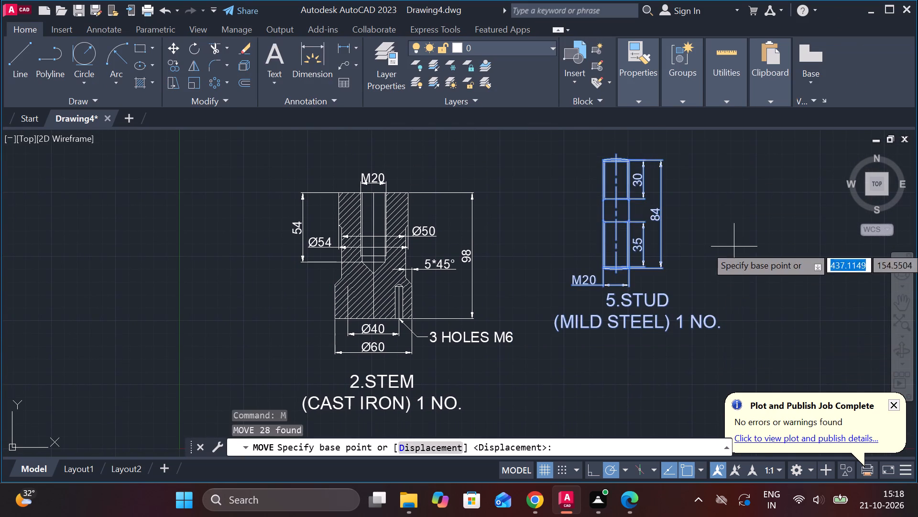
{"action": "left_click", "coordinate": [733, 245]}
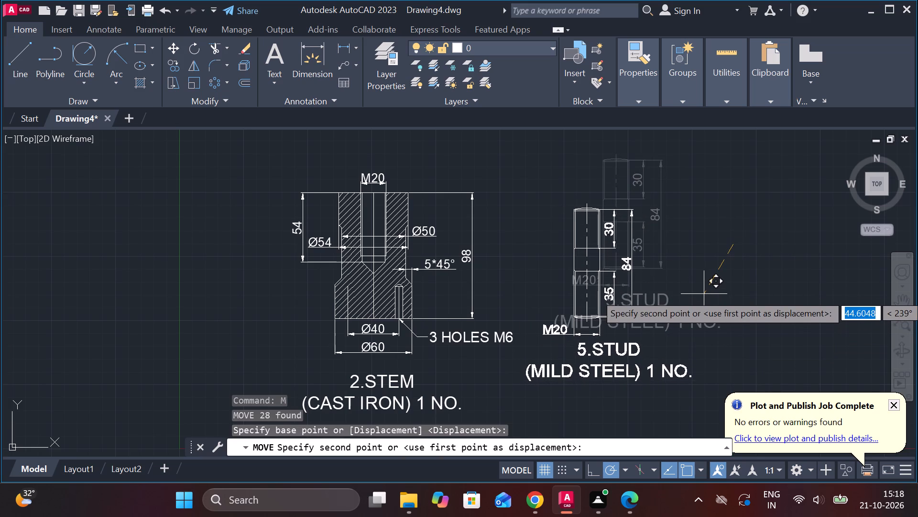
{"action": "left_click", "coordinate": [704, 294]}
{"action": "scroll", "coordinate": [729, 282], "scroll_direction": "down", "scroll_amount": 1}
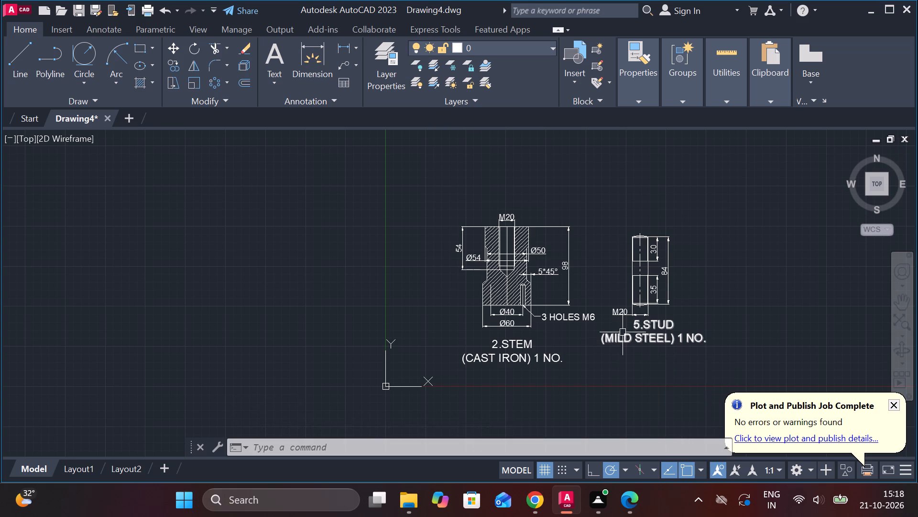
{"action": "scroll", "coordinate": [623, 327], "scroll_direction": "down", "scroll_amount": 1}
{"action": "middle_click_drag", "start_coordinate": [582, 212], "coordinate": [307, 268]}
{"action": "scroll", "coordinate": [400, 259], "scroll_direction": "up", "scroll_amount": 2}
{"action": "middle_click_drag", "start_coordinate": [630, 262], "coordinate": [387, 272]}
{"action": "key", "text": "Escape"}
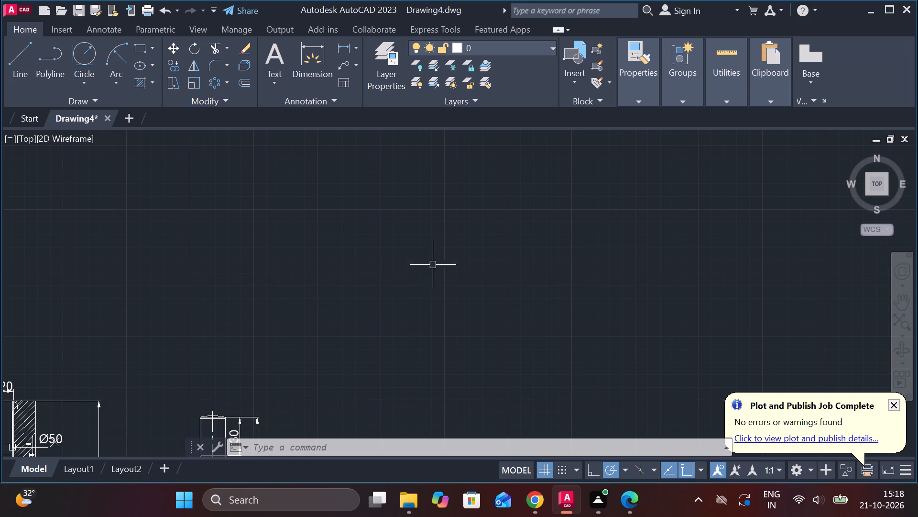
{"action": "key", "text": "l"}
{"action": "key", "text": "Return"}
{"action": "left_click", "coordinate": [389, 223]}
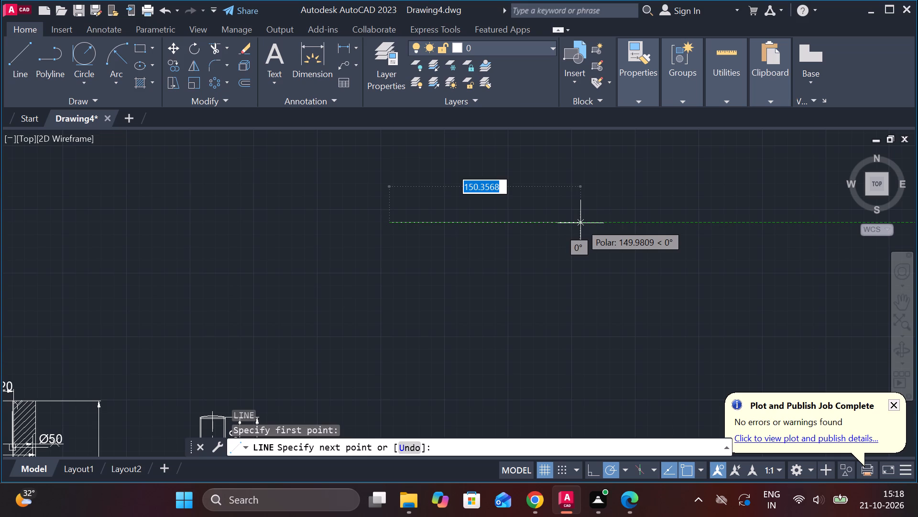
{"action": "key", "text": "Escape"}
Draw a circle of radius 15 in the empty area above and beyond the stud drawing.
{"action": "type", "text": "C"}
{"action": "key", "text": "space"}
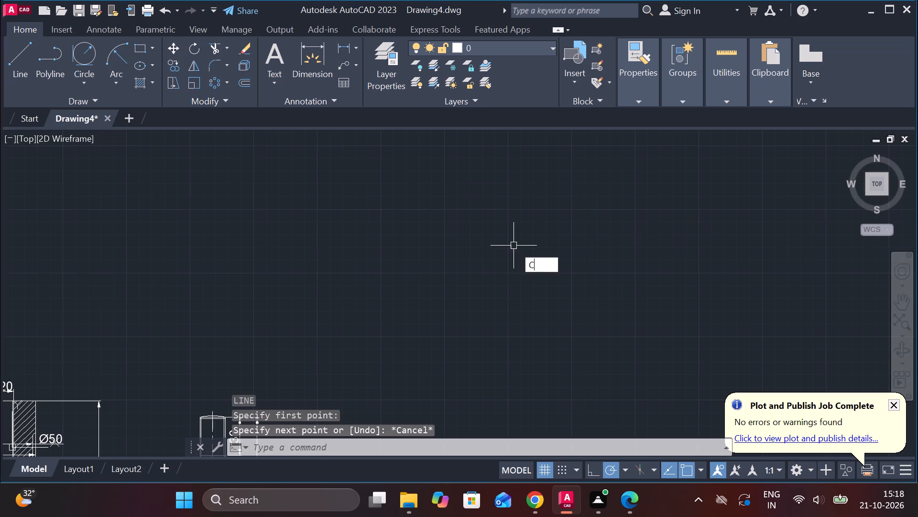
{"action": "left_click", "coordinate": [526, 261]}
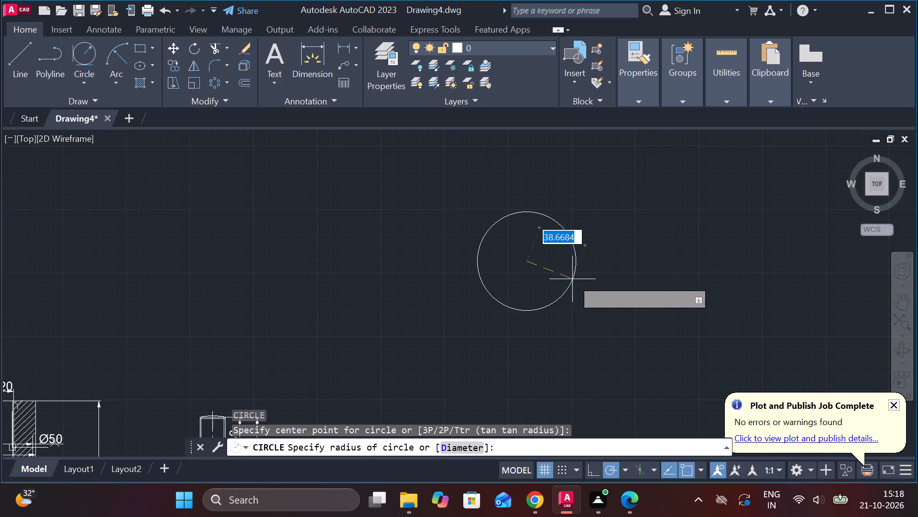
{"action": "type", "text": "15"}
{"action": "key", "text": "space"}
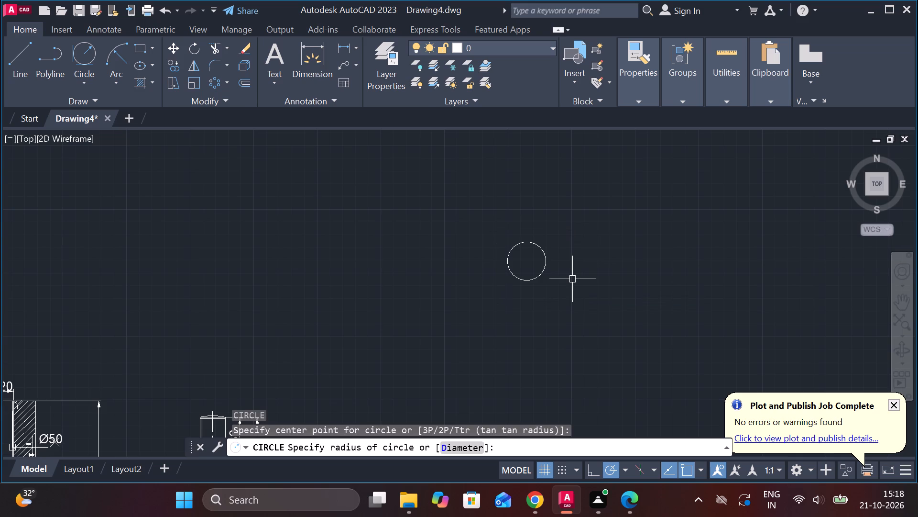
Draw a horizontal line 42 units long leftward from the centre of the radius-15 circle.
{"action": "scroll", "coordinate": [536, 242], "scroll_direction": "up", "scroll_amount": 2}
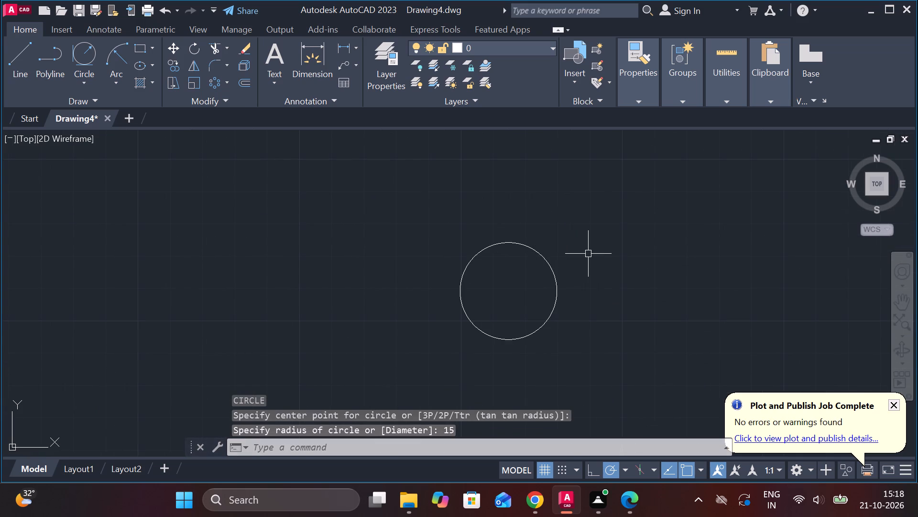
{"action": "key", "text": "l"}
{"action": "key", "text": "Return"}
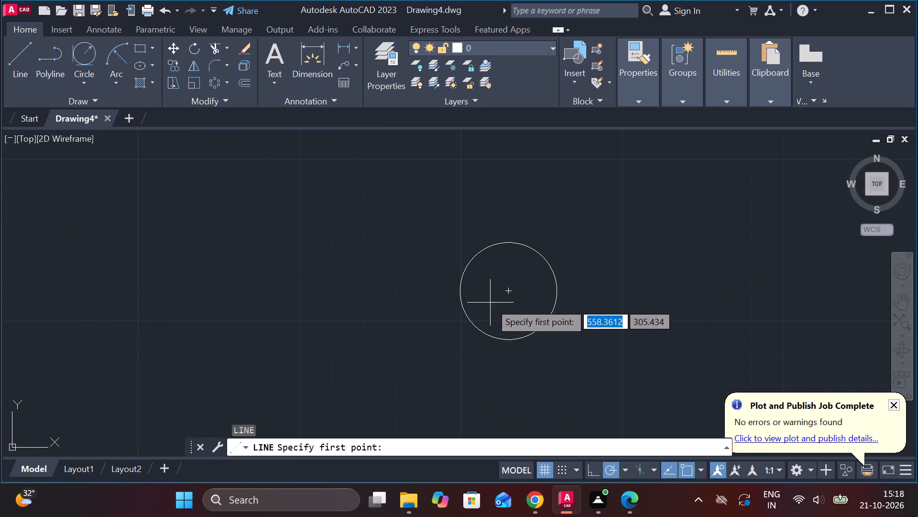
{"action": "left_click", "coordinate": [506, 292]}
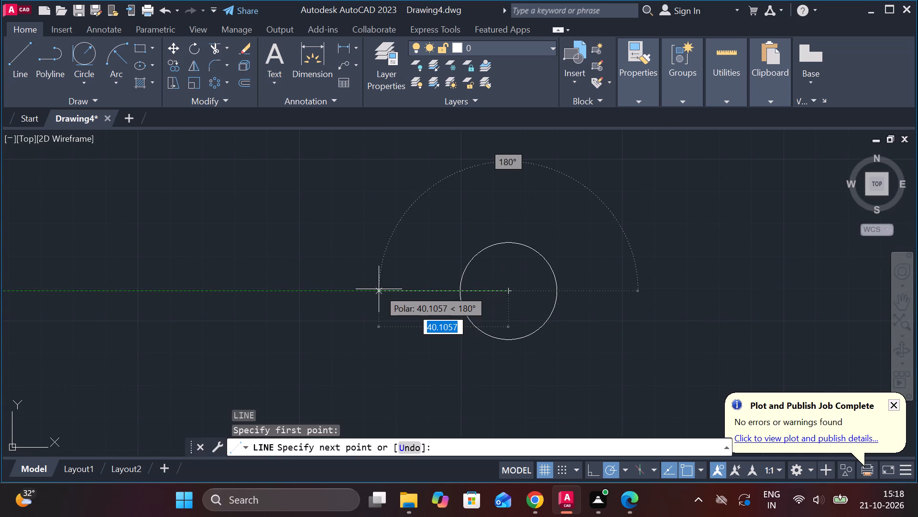
{"action": "type", "text": "42"}
{"action": "key", "text": "space"}
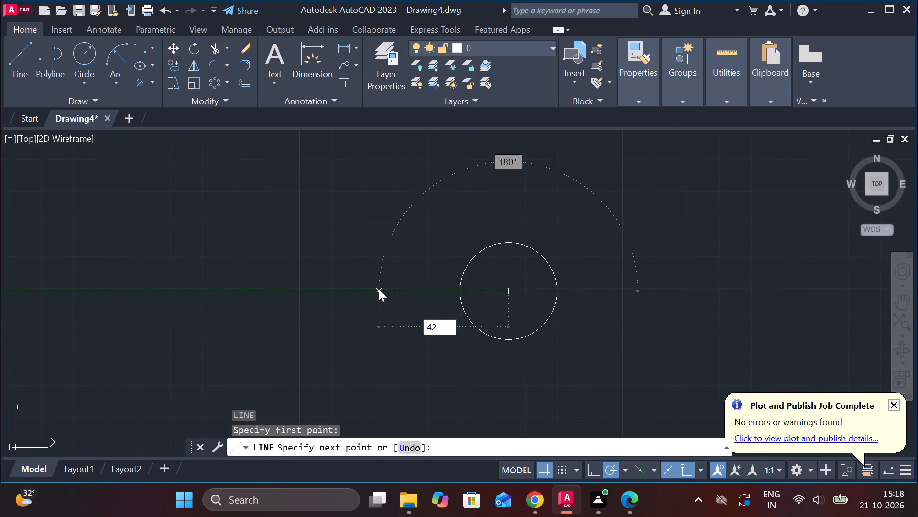
{"action": "key", "text": "Escape"}
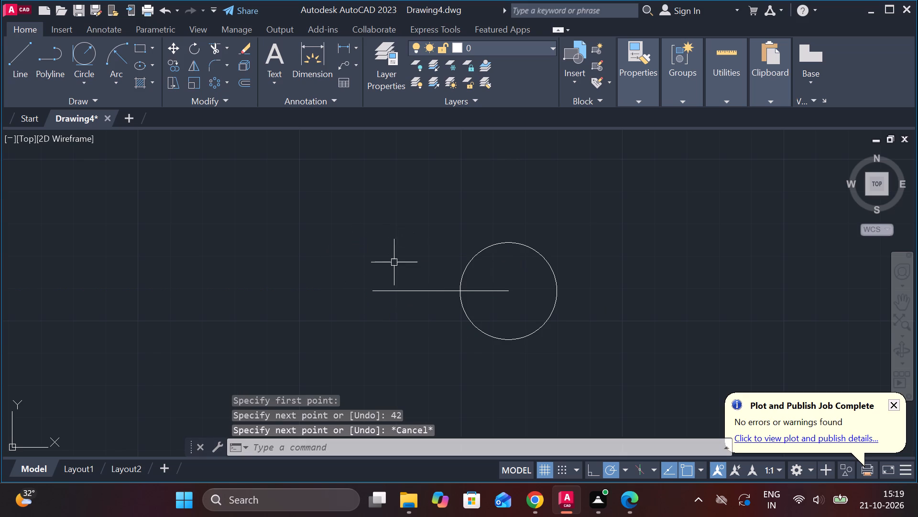
Draw a circle of radius 33 centred on the left end of the 42-unit line.
{"action": "type", "text": "C"}
{"action": "key", "text": "space"}
{"action": "left_click", "coordinate": [375, 288]}
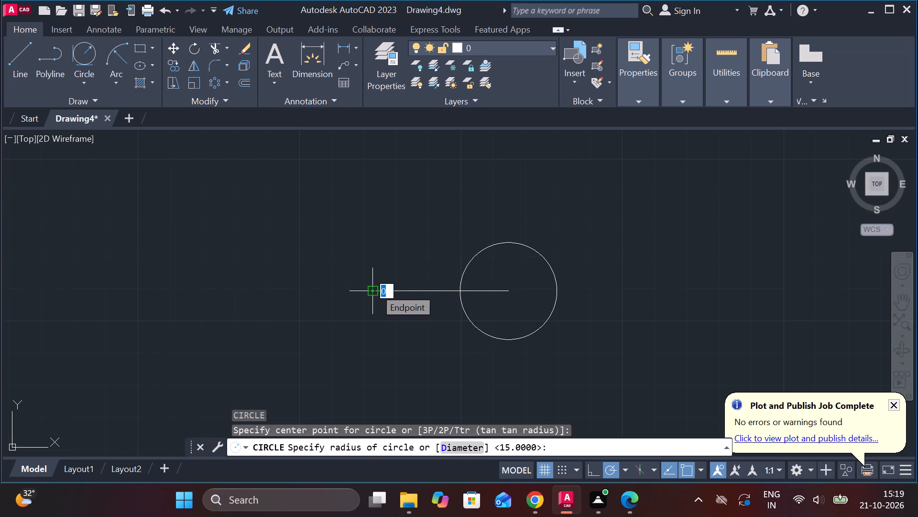
{"action": "type", "text": "33"}
{"action": "key", "text": "space"}
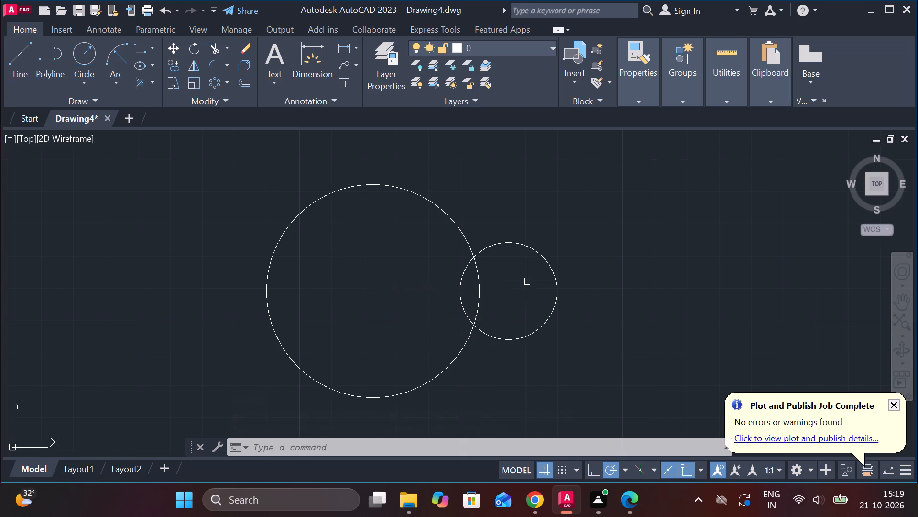
Draw a line tangent to the upper sides of the radius-33 and radius-15 circles.
{"action": "key", "text": "l"}
{"action": "key", "text": "Return"}
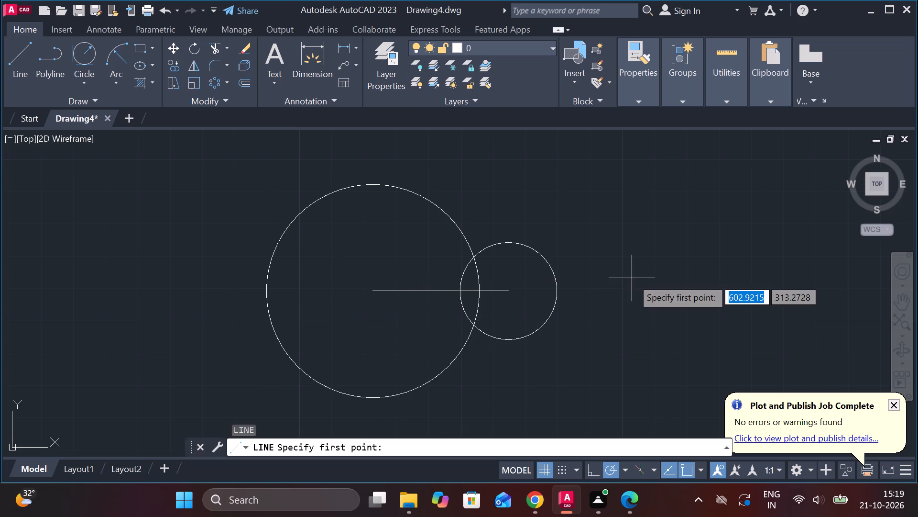
{"action": "type", "text": "TAN"}
{"action": "key", "text": "Return"}
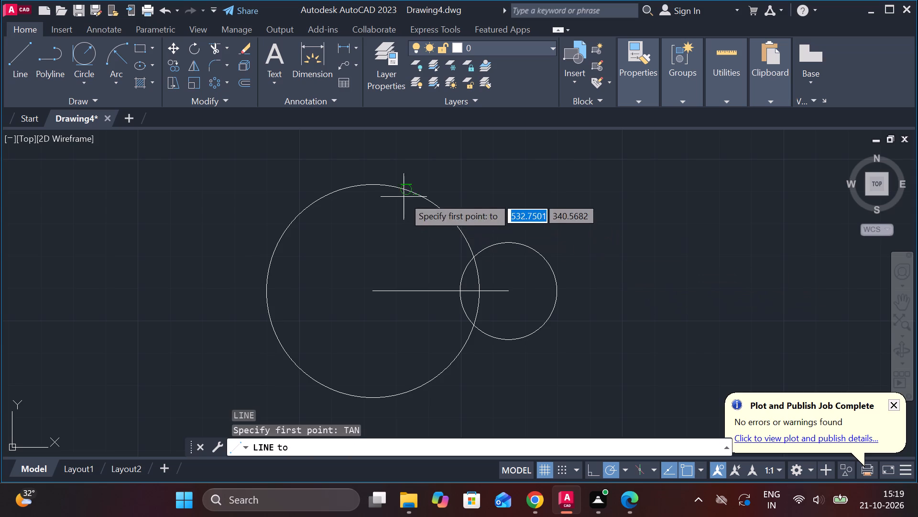
{"action": "left_click", "coordinate": [406, 192]}
{"action": "type", "text": "TAN"}
{"action": "key", "text": "space"}
{"action": "left_click", "coordinate": [531, 242]}
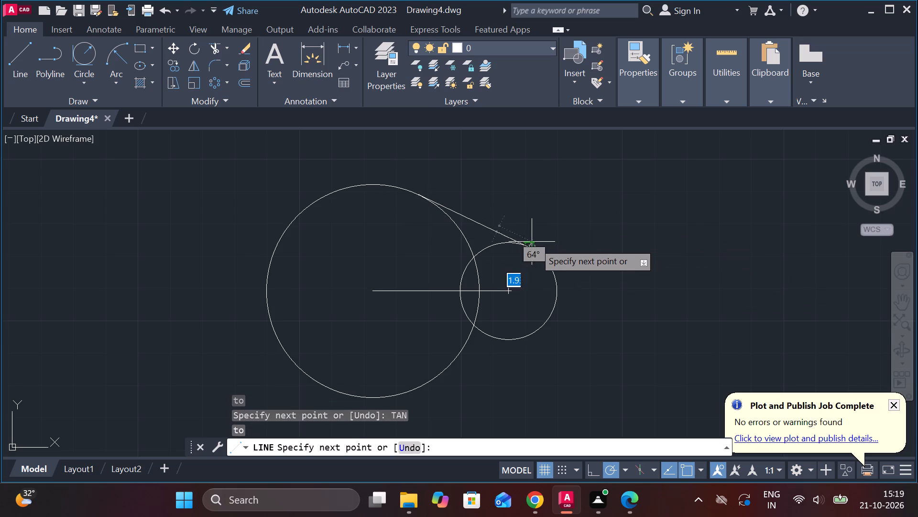
{"action": "scroll", "coordinate": [536, 240], "scroll_direction": "down", "scroll_amount": 2}
{"action": "scroll", "coordinate": [545, 239], "scroll_direction": "up", "scroll_amount": 2}
{"action": "key", "text": "Escape"}
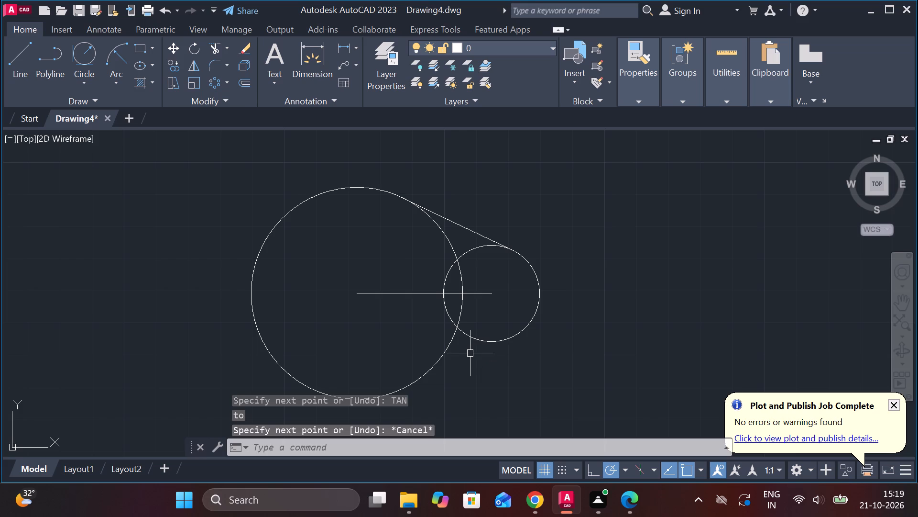
Draw a circle of radius 12 concentric with the radius-33 circle.
{"action": "key", "text": "c"}
{"action": "key", "text": "space"}
{"action": "left_click", "coordinate": [358, 289]}
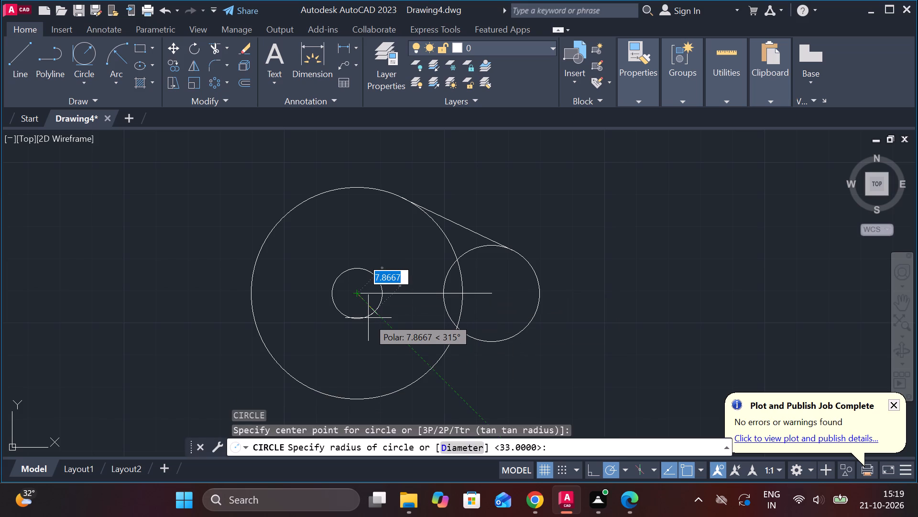
{"action": "type", "text": "12"}
{"action": "key", "text": "space"}
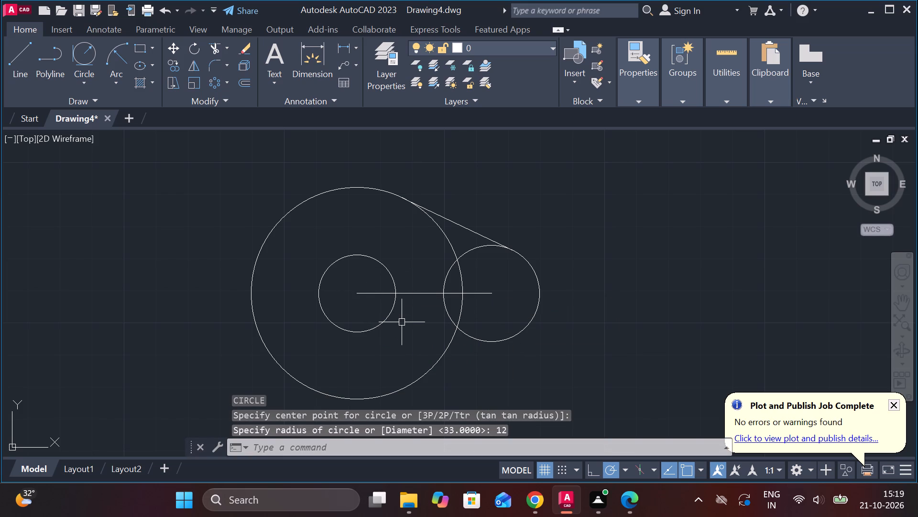
Draw a circle of radius 32 concentric with the radius-15 circle.
{"action": "type", "text": "C"}
{"action": "key", "text": "space"}
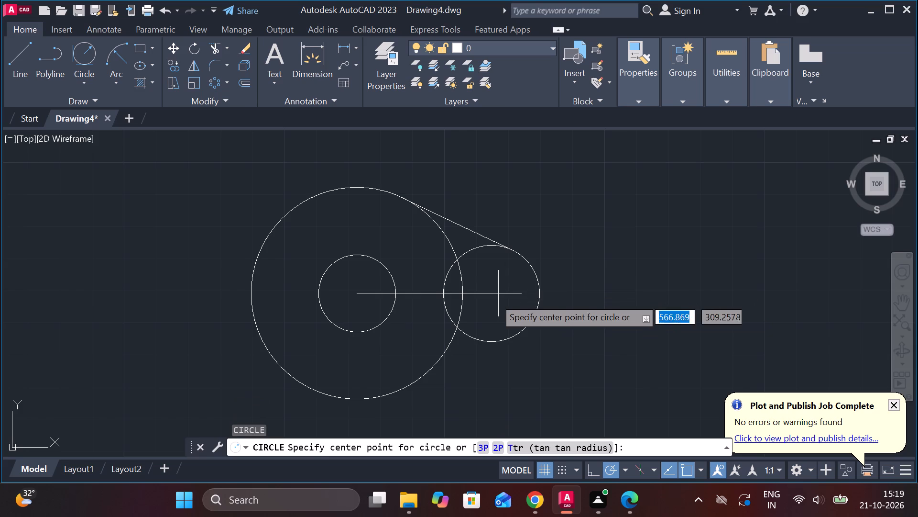
{"action": "left_click", "coordinate": [493, 298]}
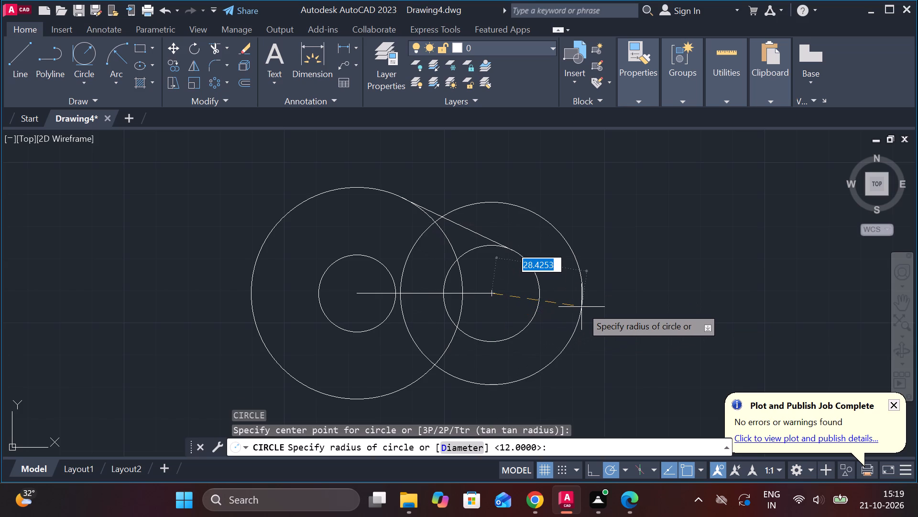
{"action": "type", "text": "32"}
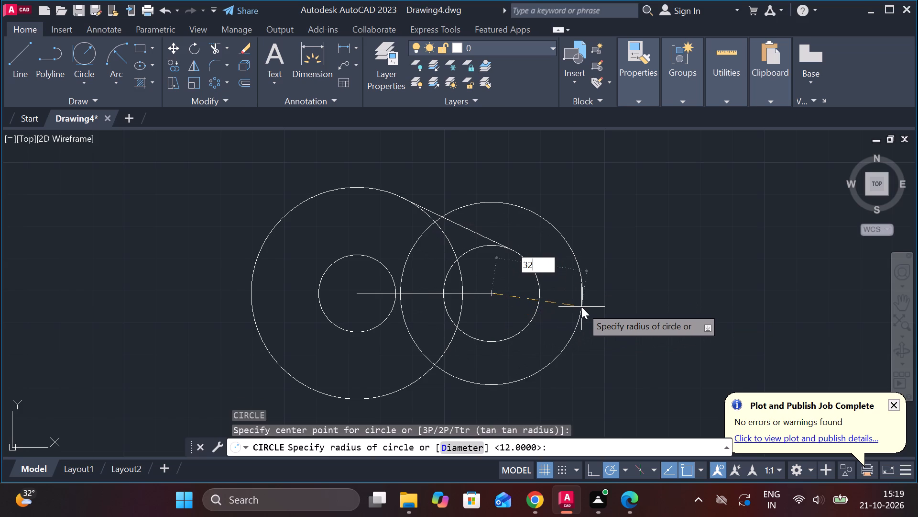
{"action": "key", "text": "space"}
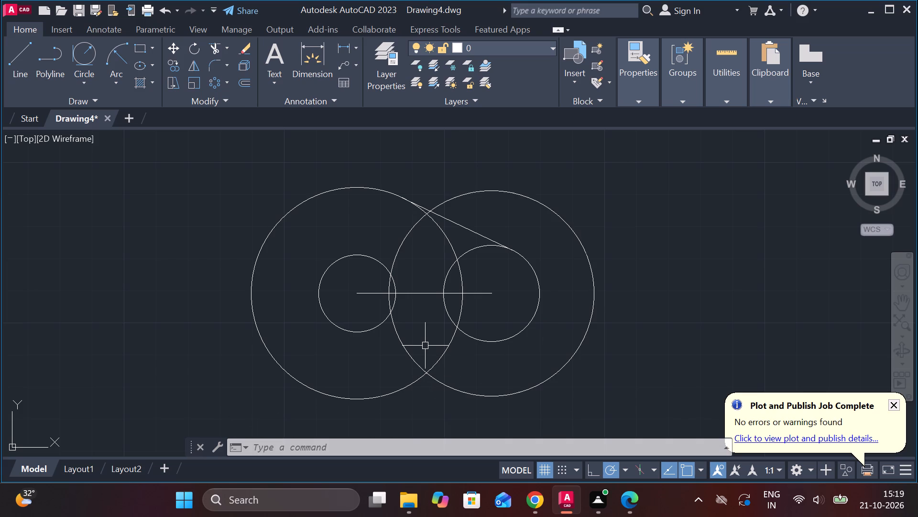
Draw a circle of radius 54 concentric with the radius-15 circle.
{"action": "type", "text": "C"}
{"action": "key", "text": "space"}
{"action": "left_click", "coordinate": [492, 293]}
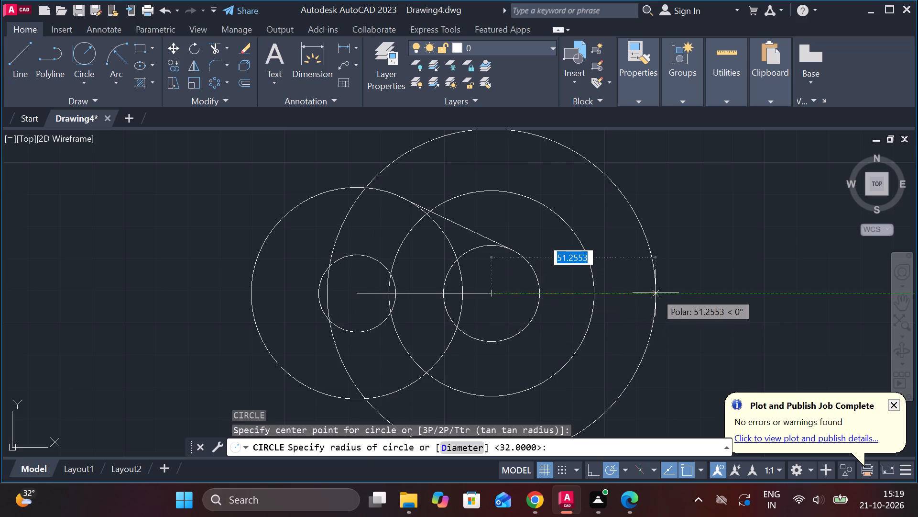
{"action": "type", "text": "54"}
{"action": "key", "text": "space"}
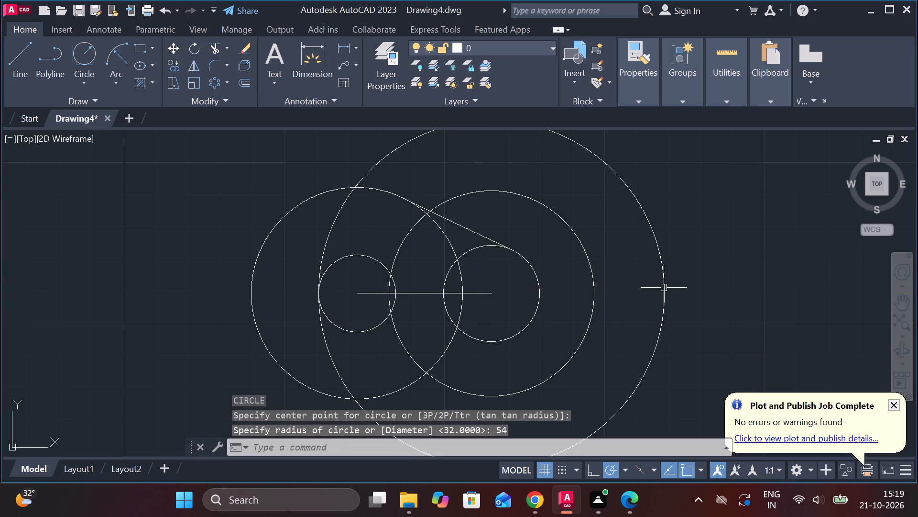
Trim the radius-54 circle's upper arc inside the radius-33 circle, down to where it touches the radius-12 circle.
{"action": "scroll", "coordinate": [591, 315], "scroll_direction": "down", "scroll_amount": 1}
{"action": "scroll", "coordinate": [488, 338], "scroll_direction": "up", "scroll_amount": 2}
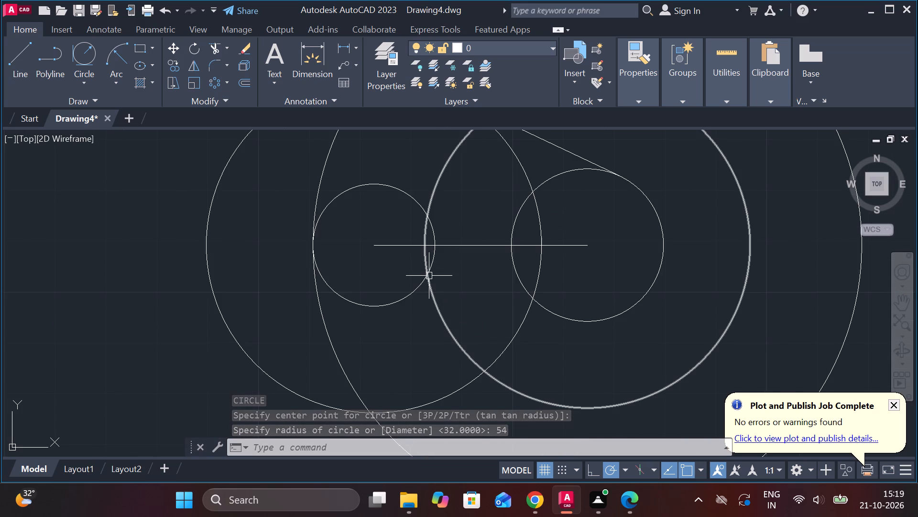
{"action": "middle_click_drag", "start_coordinate": [442, 306], "coordinate": [428, 288]}
{"action": "scroll", "coordinate": [390, 318], "scroll_direction": "down", "scroll_amount": 1}
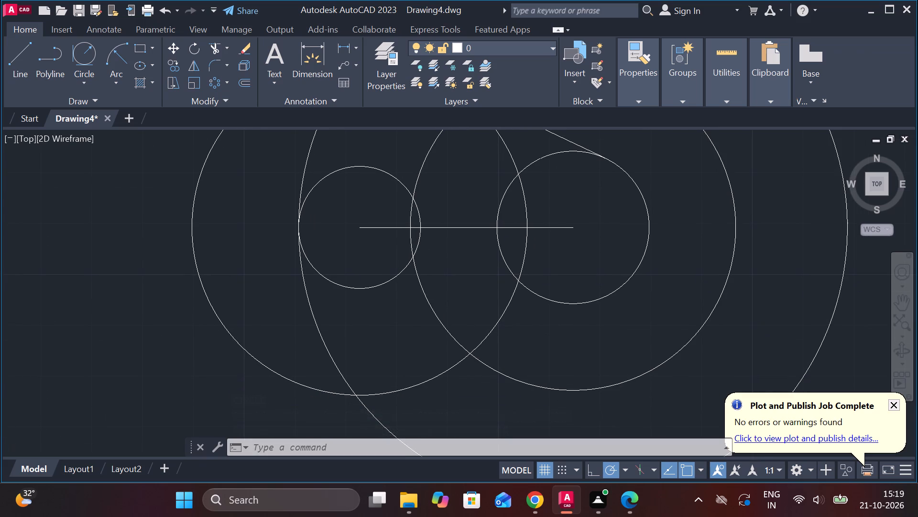
{"action": "type", "text": "TR"}
{"action": "key", "text": "space"}
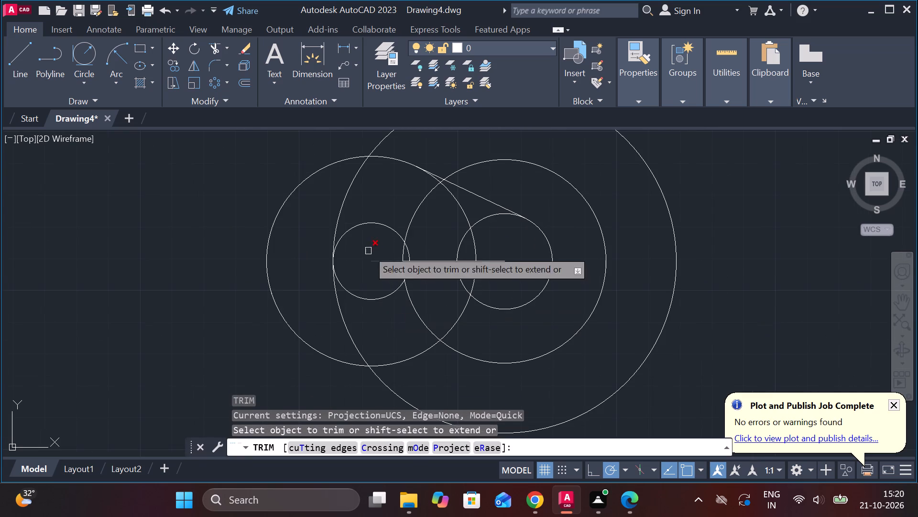
{"action": "left_click", "coordinate": [339, 216]}
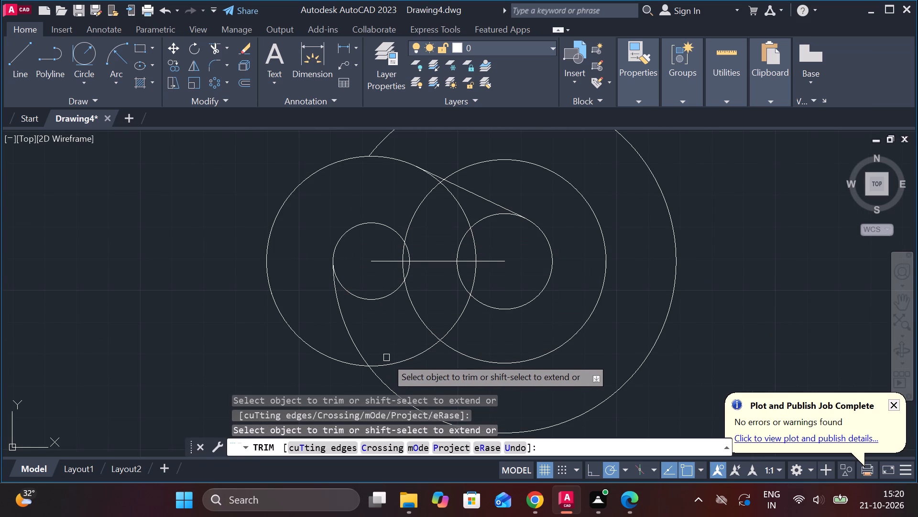
{"action": "key", "text": "Escape"}
Draw a vertical line about 41 units long downward from the centre of the radius-12 circle.
{"action": "key", "text": "l"}
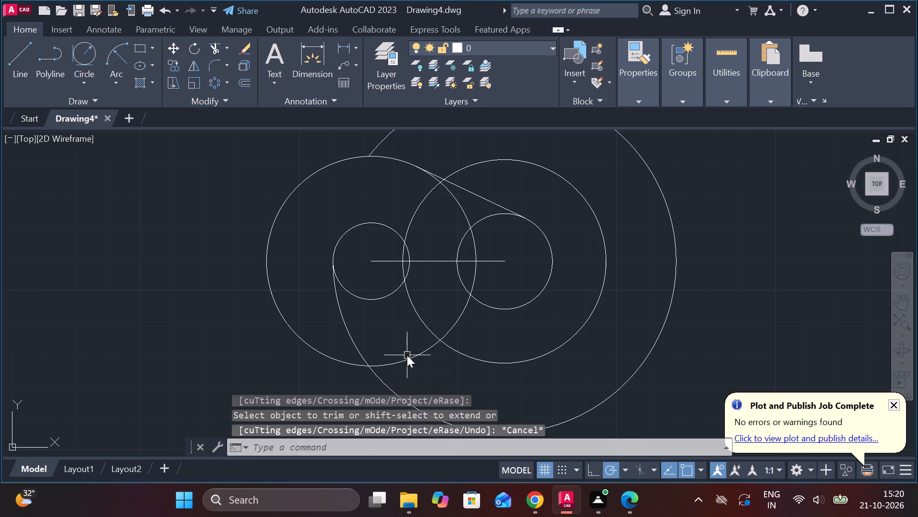
{"action": "key", "text": "Return"}
{"action": "left_click", "coordinate": [366, 265]}
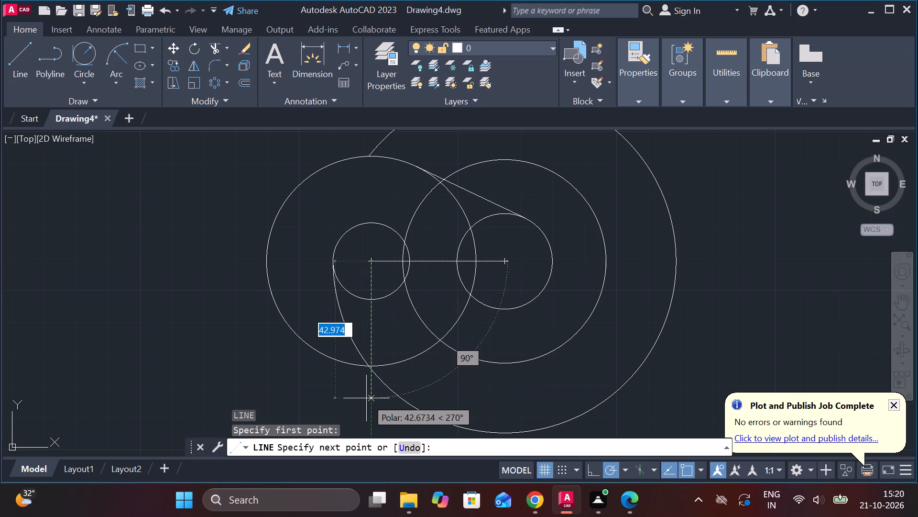
{"action": "scroll", "coordinate": [366, 391], "scroll_direction": "up", "scroll_amount": 2}
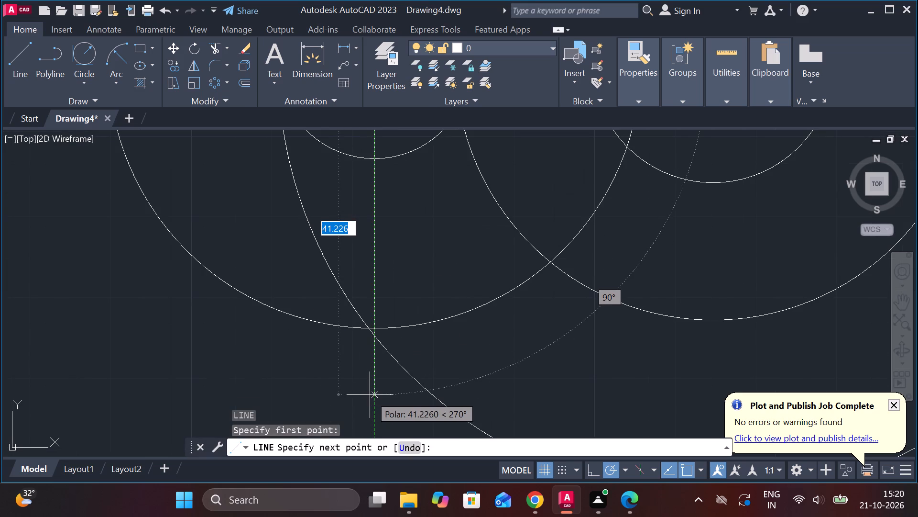
{"action": "left_click", "coordinate": [370, 395]}
{"action": "scroll", "coordinate": [383, 390], "scroll_direction": "down", "scroll_amount": 2}
{"action": "key", "text": "Escape"}
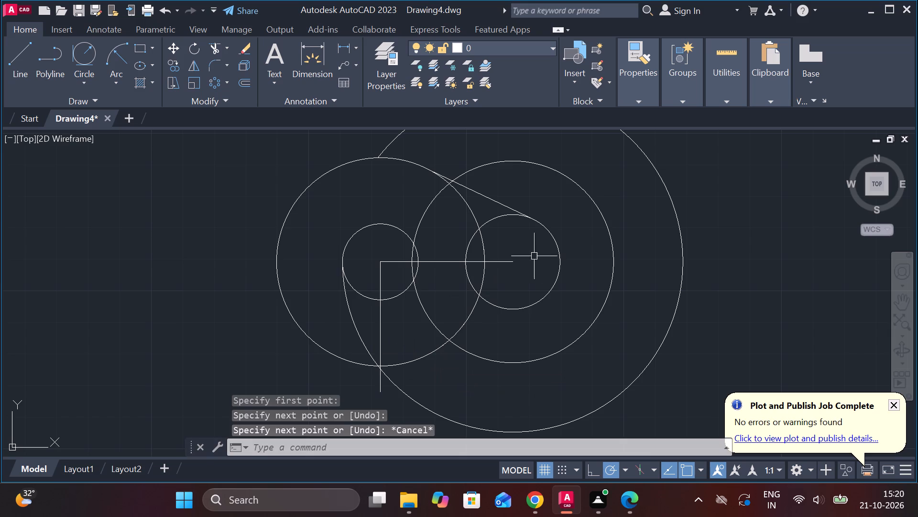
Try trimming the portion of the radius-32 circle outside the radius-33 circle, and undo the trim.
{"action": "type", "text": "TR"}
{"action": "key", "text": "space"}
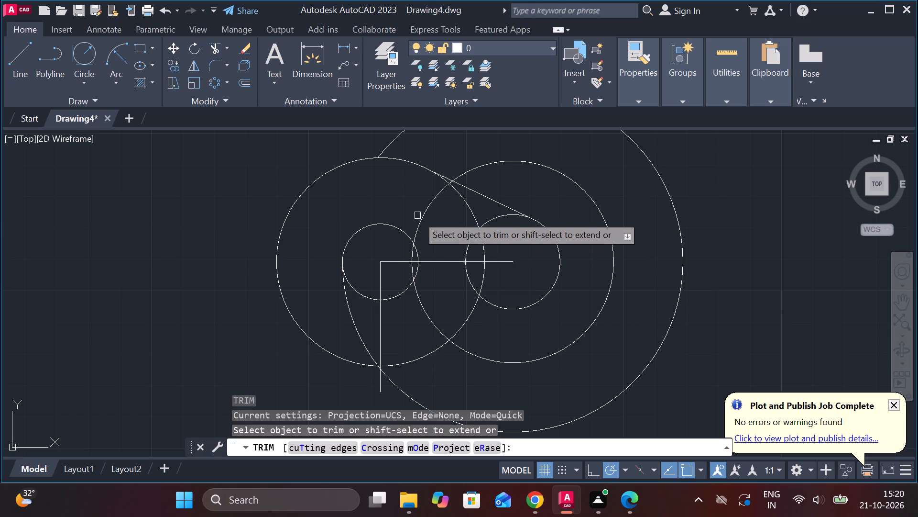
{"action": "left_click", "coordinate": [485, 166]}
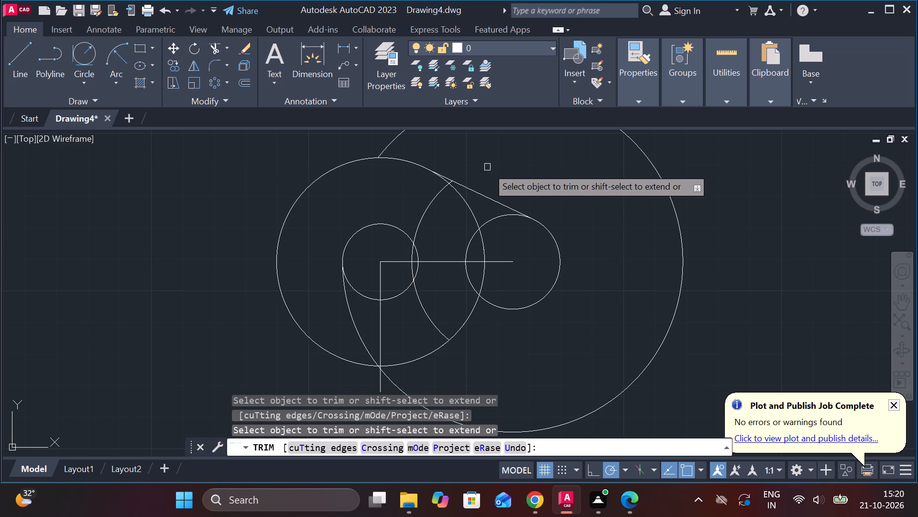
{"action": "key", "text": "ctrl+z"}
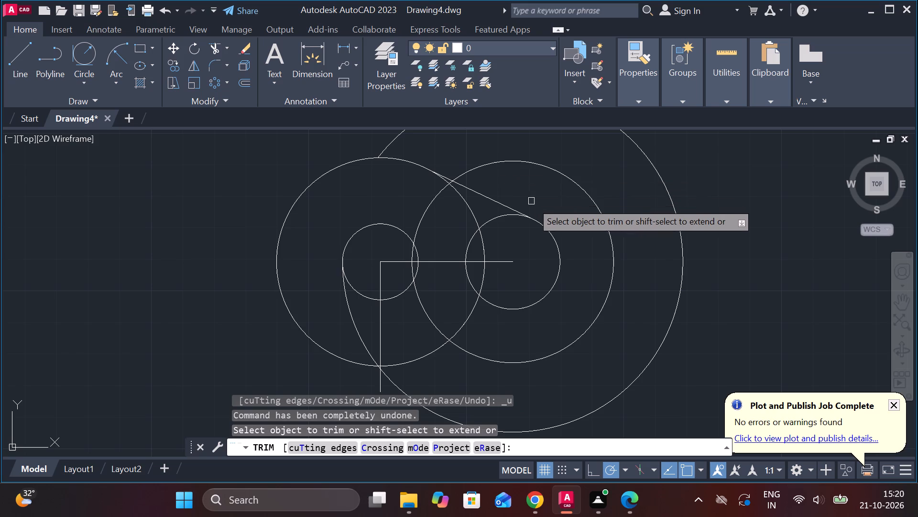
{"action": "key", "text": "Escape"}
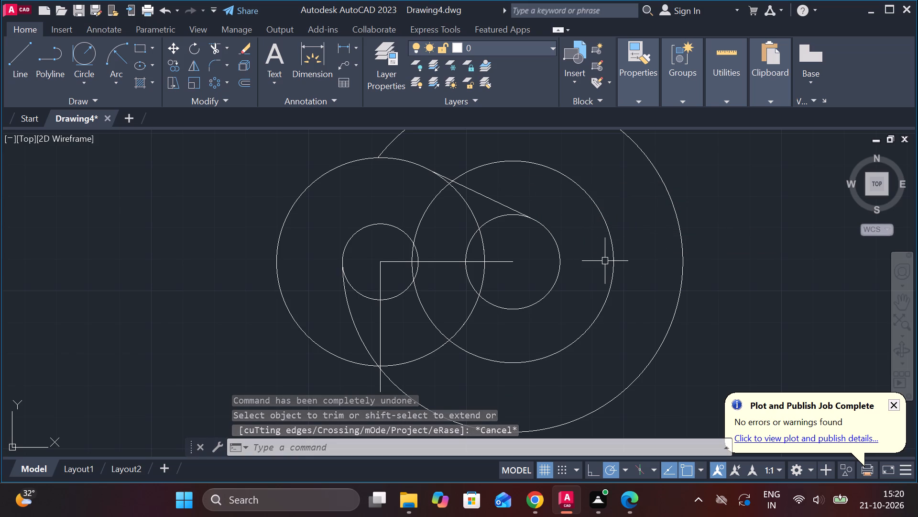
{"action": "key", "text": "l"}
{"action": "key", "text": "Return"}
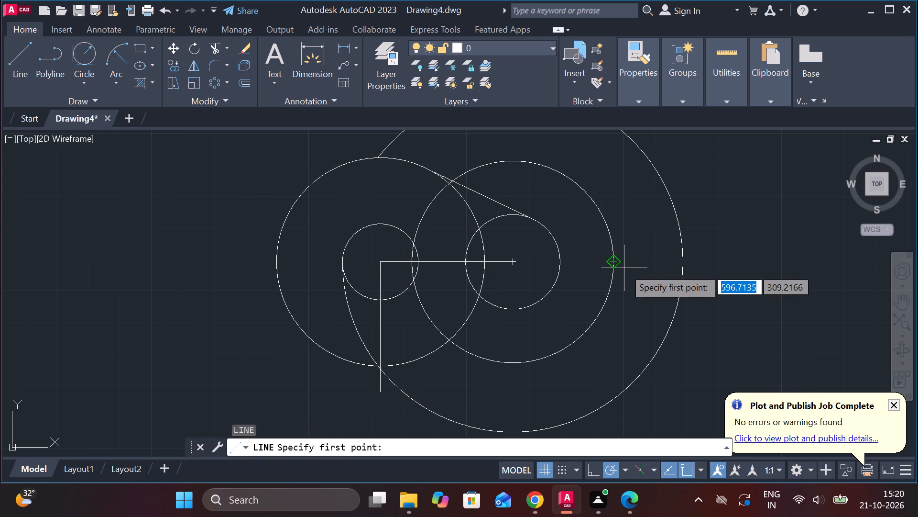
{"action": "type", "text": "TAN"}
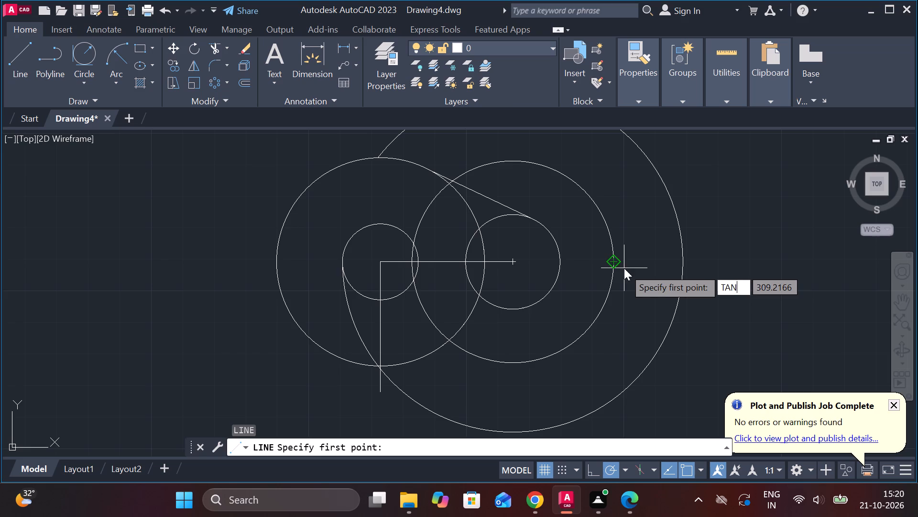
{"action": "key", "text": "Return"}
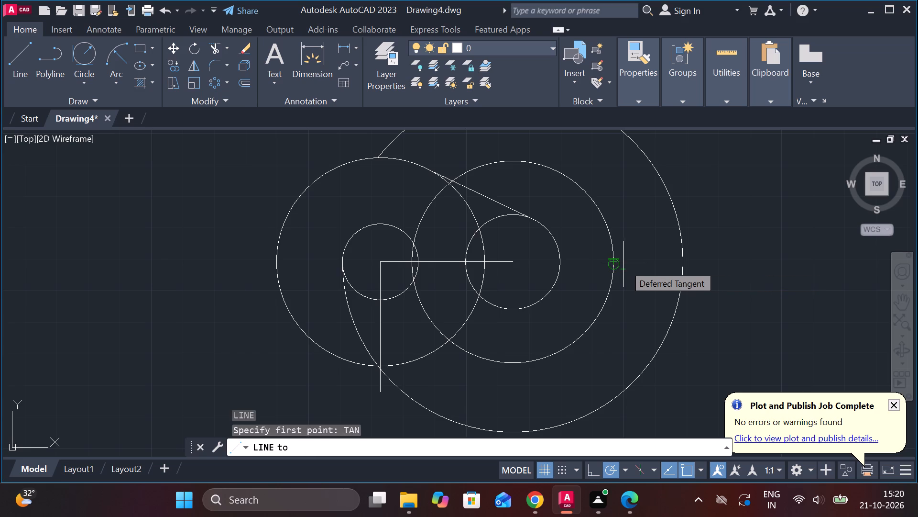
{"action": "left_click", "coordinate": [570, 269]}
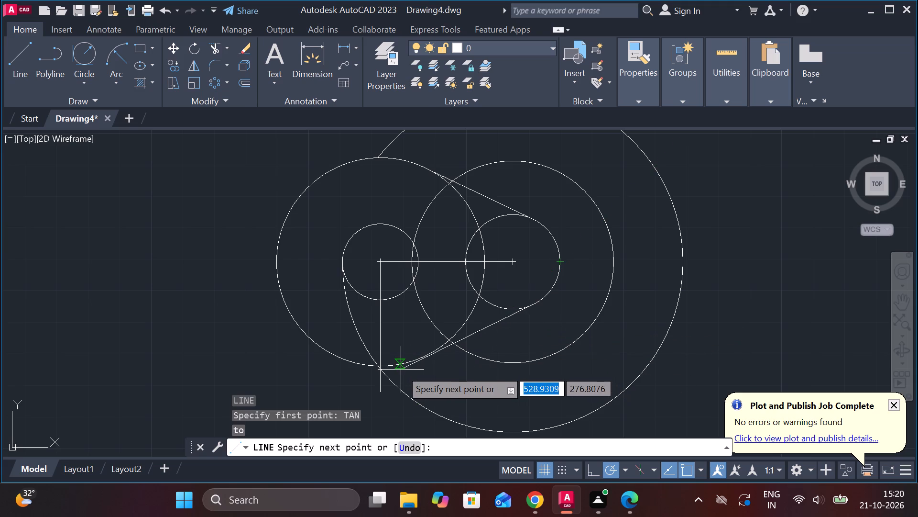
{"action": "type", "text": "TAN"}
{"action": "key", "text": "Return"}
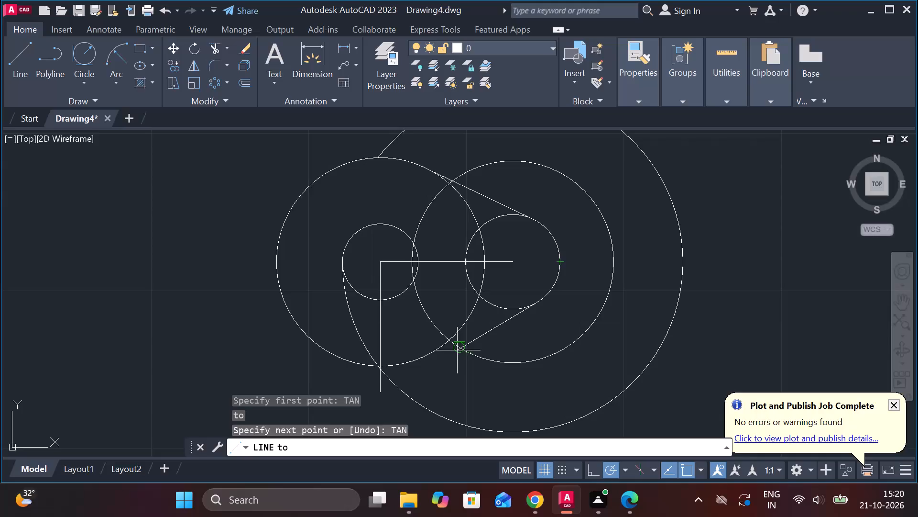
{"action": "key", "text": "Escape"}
Erase the radius-32 circle concentric with the radius-15 circle.
{"action": "left_click", "coordinate": [432, 202]}
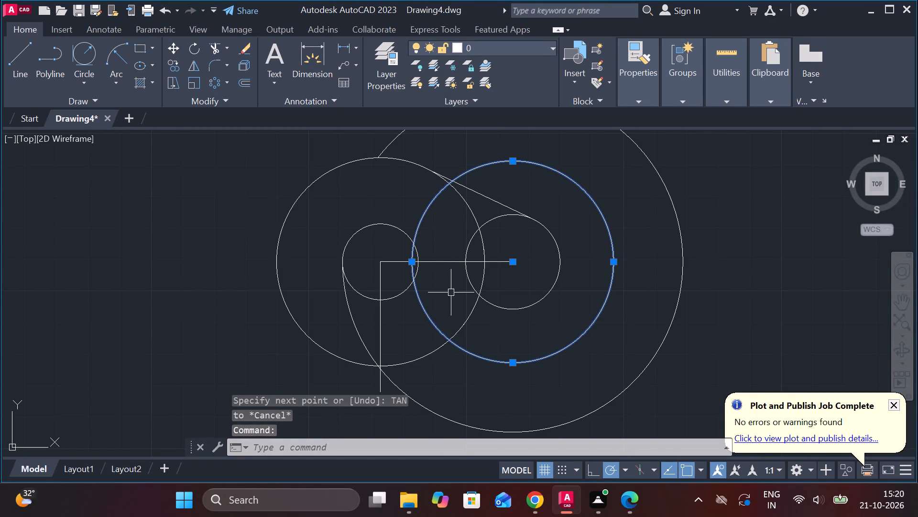
{"action": "type", "text": "E"}
{"action": "key", "text": "space"}
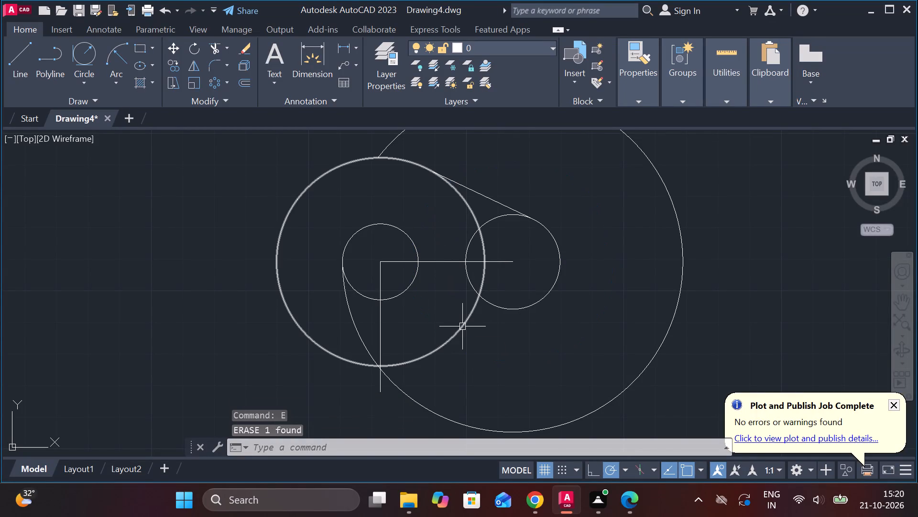
Draw a circle of radius 30 concentric with the radius-15 circle, reaching the near quadrant of the radius-12 circle.
{"action": "type", "text": "C"}
{"action": "key", "text": "space"}
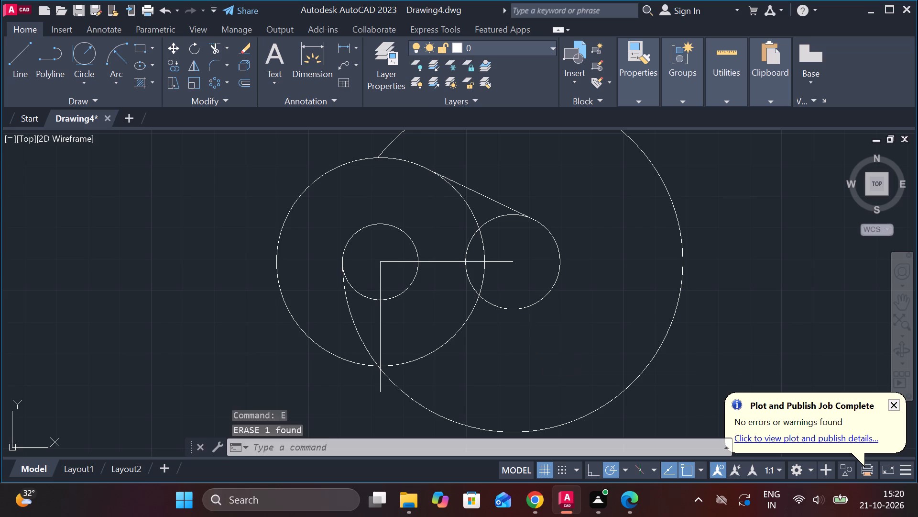
{"action": "left_click", "coordinate": [510, 265]}
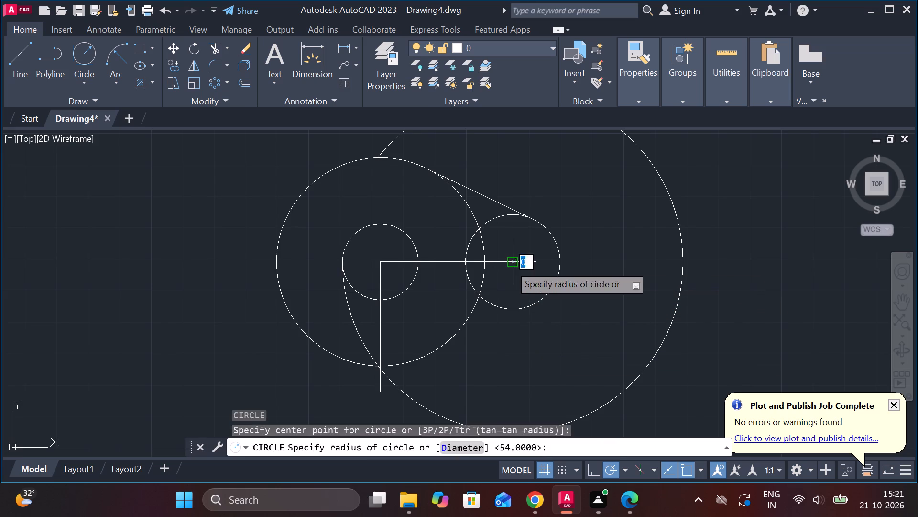
{"action": "left_click", "coordinate": [420, 265]}
{"action": "key", "text": "Escape"}
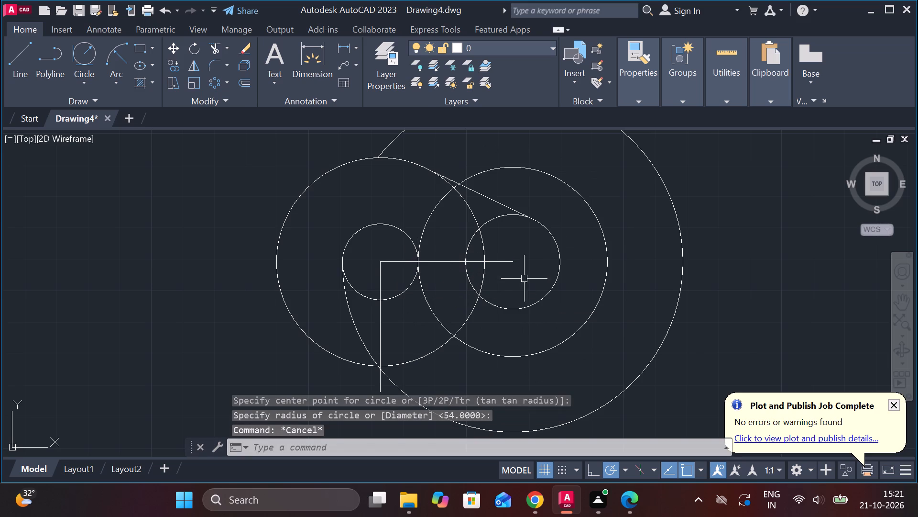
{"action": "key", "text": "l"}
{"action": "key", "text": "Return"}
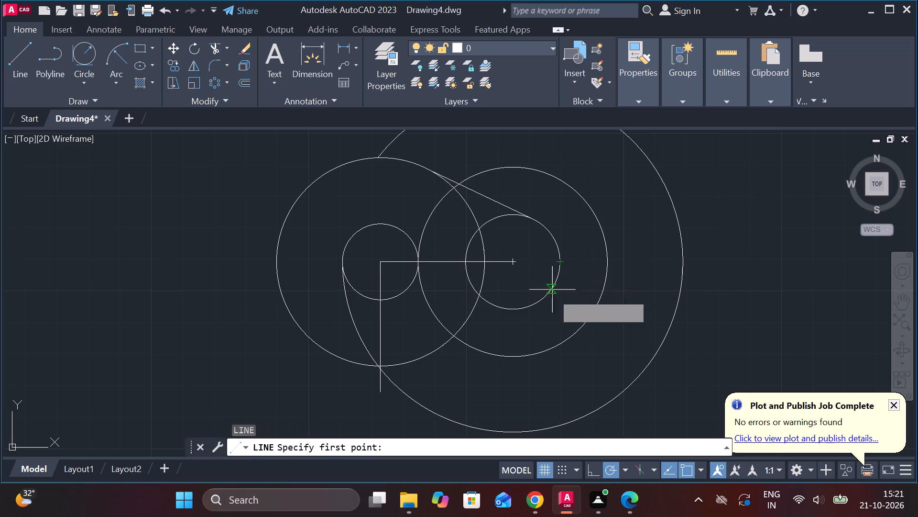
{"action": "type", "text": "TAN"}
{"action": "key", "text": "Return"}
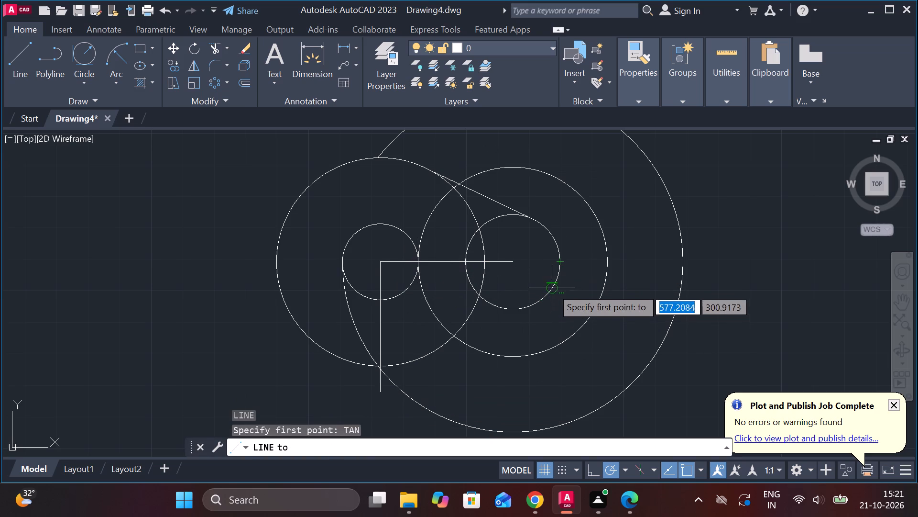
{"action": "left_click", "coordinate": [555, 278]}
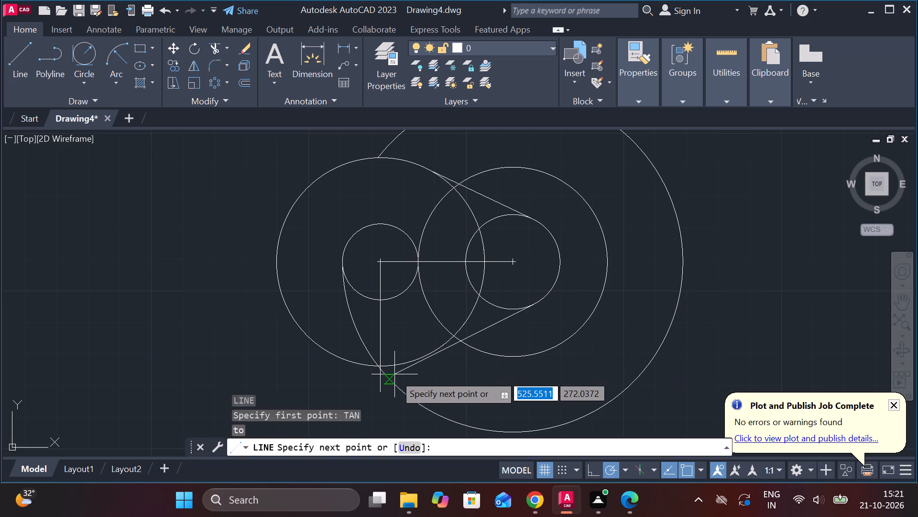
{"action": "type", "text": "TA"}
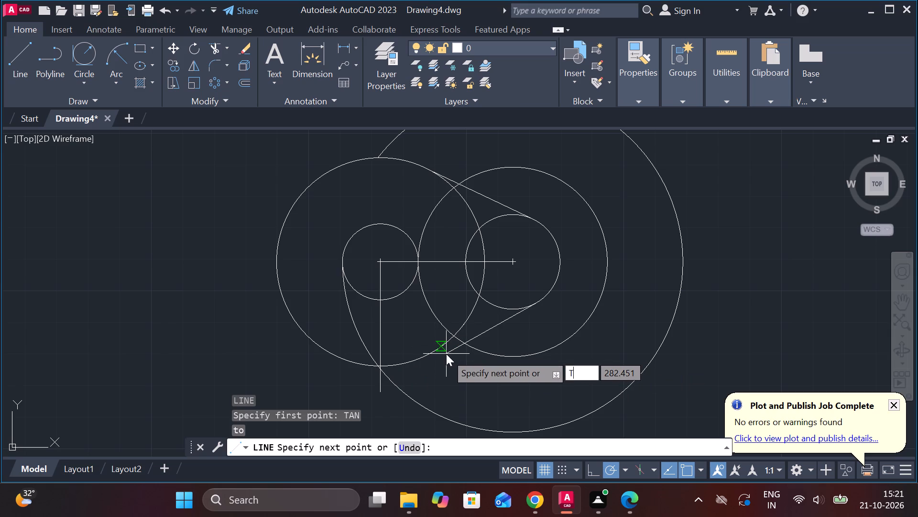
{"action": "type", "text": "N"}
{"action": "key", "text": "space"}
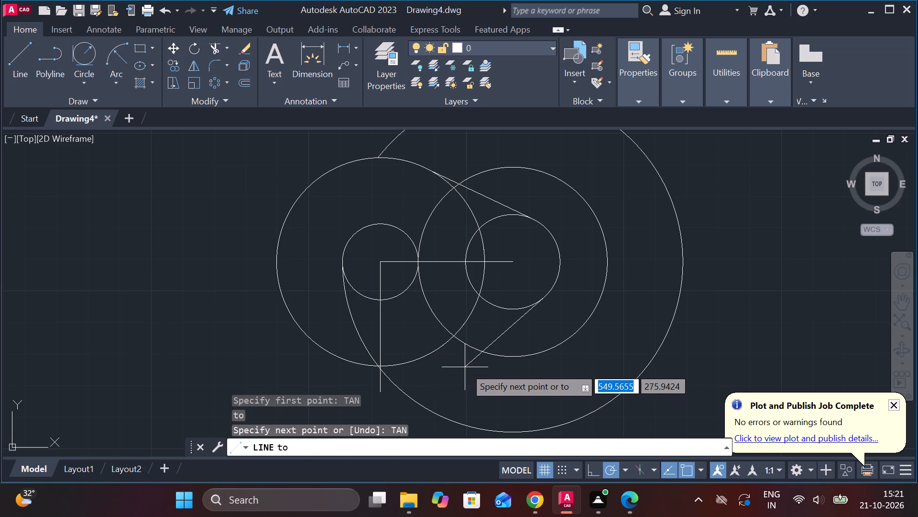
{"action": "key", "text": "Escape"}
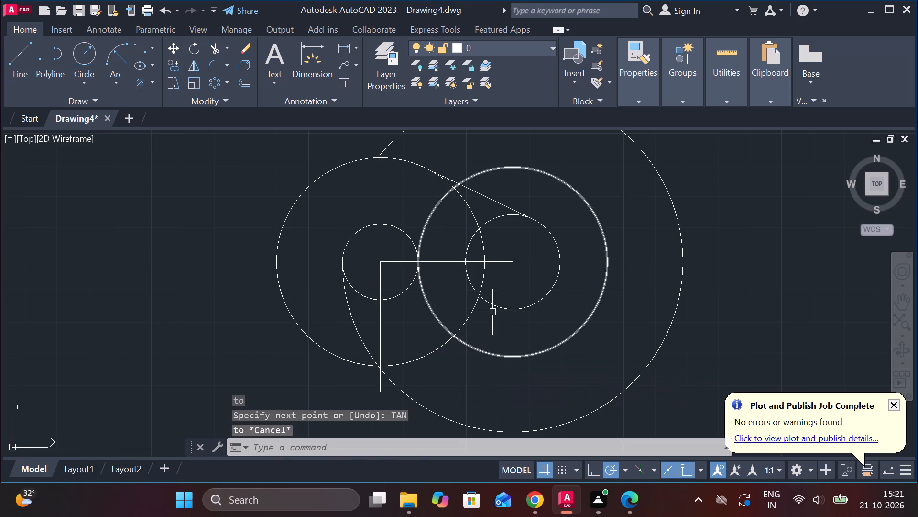
Mirror the upper tangent line about the horizontal centre line, keeping the source line.
{"action": "left_click", "coordinate": [491, 200]}
{"action": "type", "text": "MI"}
{"action": "key", "text": "Return"}
{"action": "left_click", "coordinate": [510, 258]}
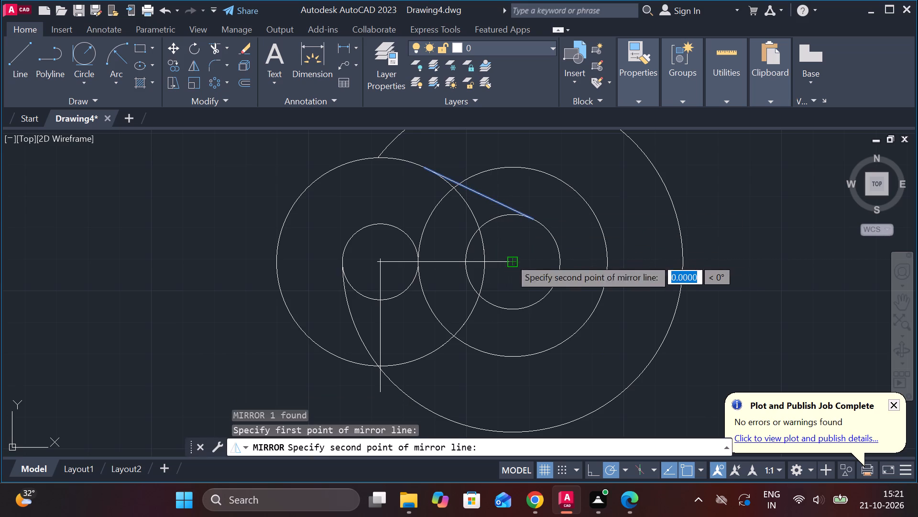
{"action": "left_click", "coordinate": [557, 258]}
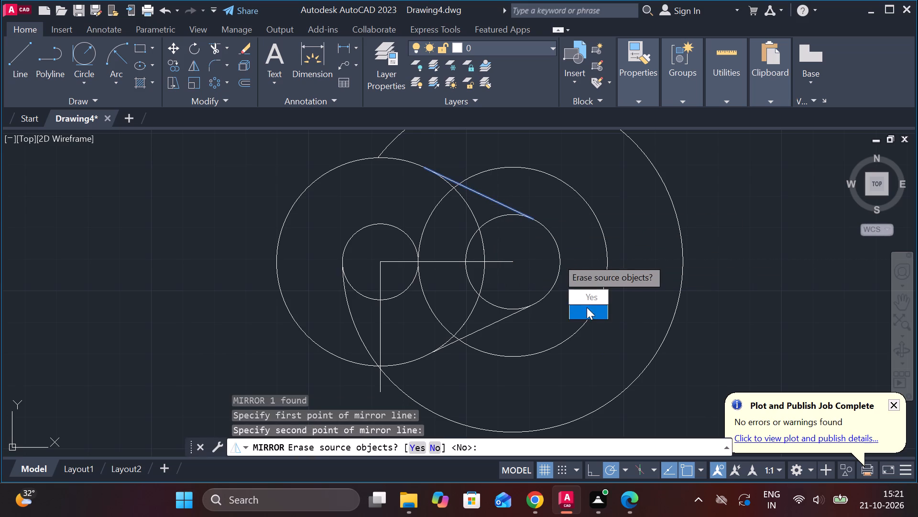
{"action": "left_click_drag", "start_coordinate": [587, 310], "coordinate": [557, 258]}
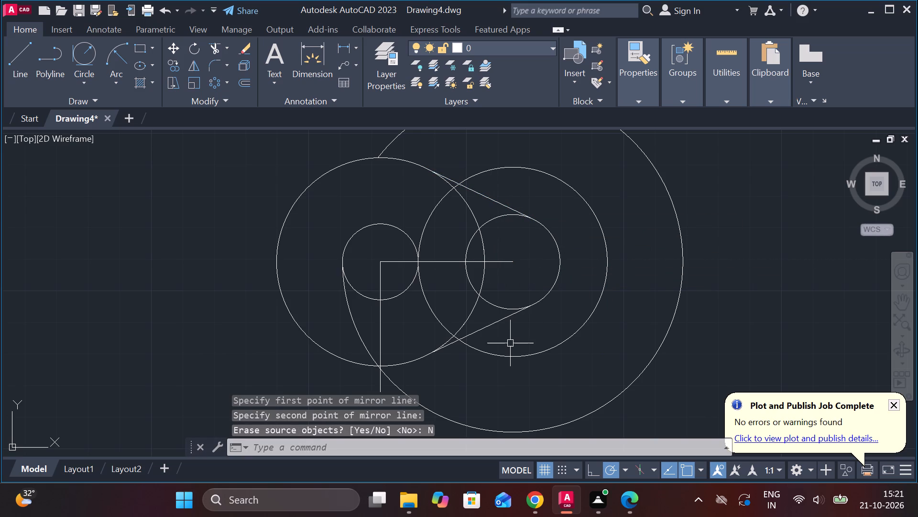
Trim away the radius-54 circle's portion outside the radius-33 circle and the lower half of the radius-12 circle.
{"action": "type", "text": "TR"}
{"action": "key", "text": "space"}
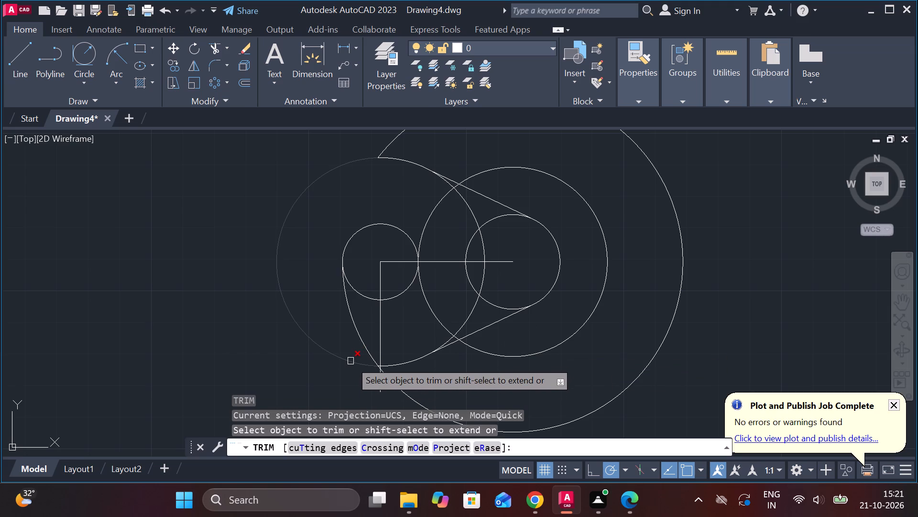
{"action": "left_click", "coordinate": [395, 142]}
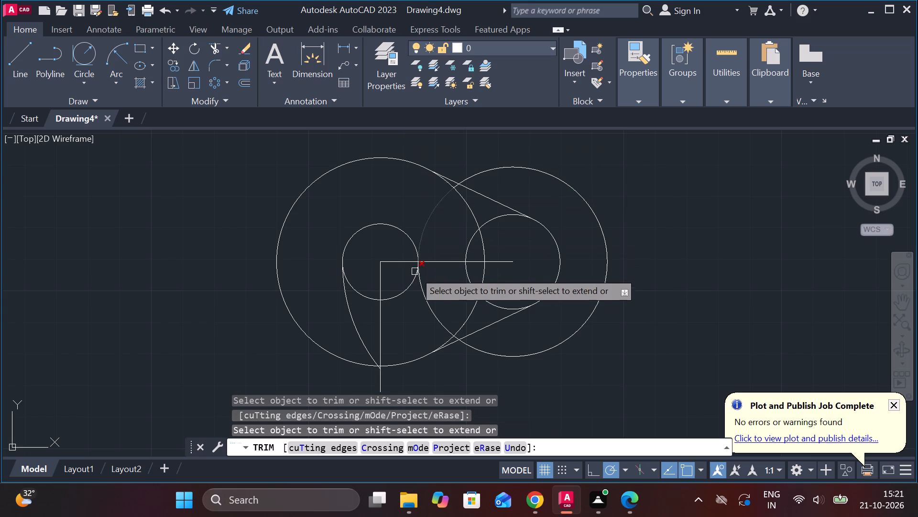
{"action": "left_click", "coordinate": [409, 286]}
{"action": "left_click", "coordinate": [354, 294]}
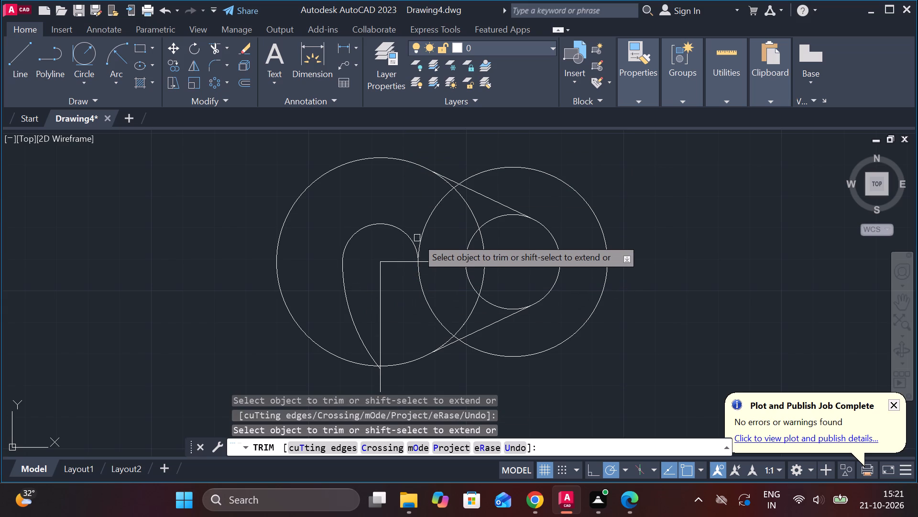
Trim the radius-30 circle to its arc between the radius-12 arc and the lower tangent line, undoing the extra trim on the radius-33 circle.
{"action": "left_click", "coordinate": [424, 233]}
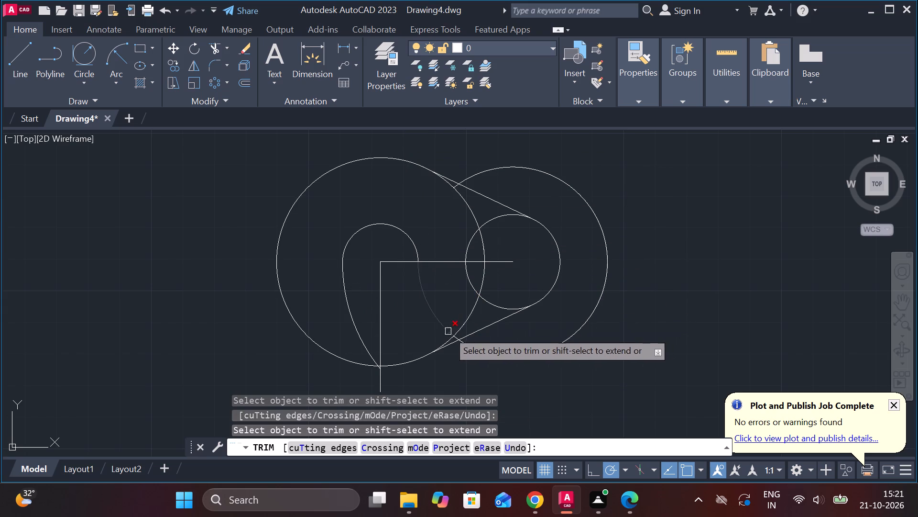
{"action": "left_click", "coordinate": [466, 348]}
{"action": "left_click", "coordinate": [457, 328]}
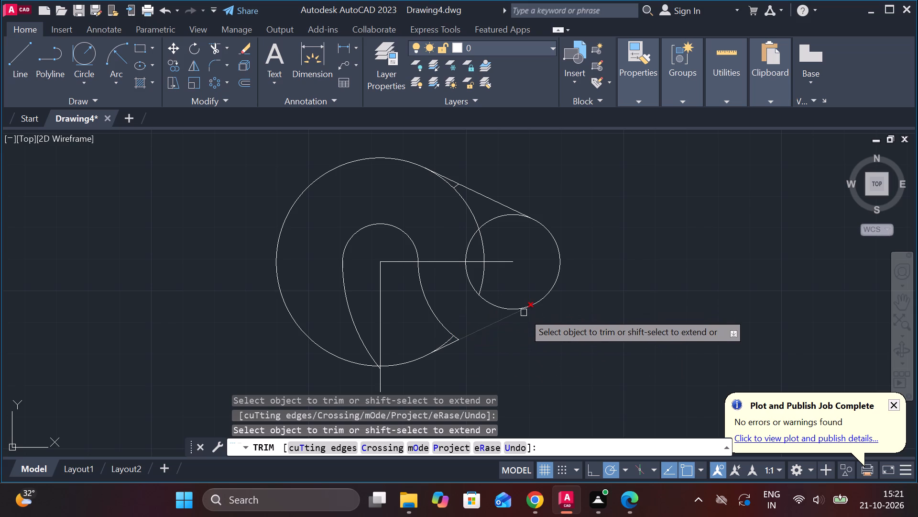
{"action": "key", "text": "ctrl+z"}
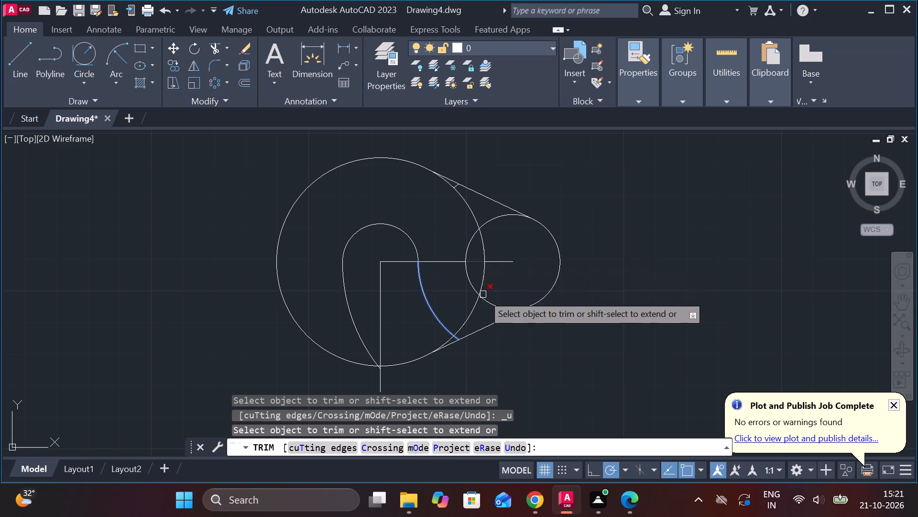
Trim the radius-33 and radius-15 arcs and the radius-30 remnant lying inside the outline, between the upper tangent line and horizontal centre line.
{"action": "left_click_drag", "start_coordinate": [484, 215], "coordinate": [446, 197]}
{"action": "left_click", "coordinate": [453, 189]}
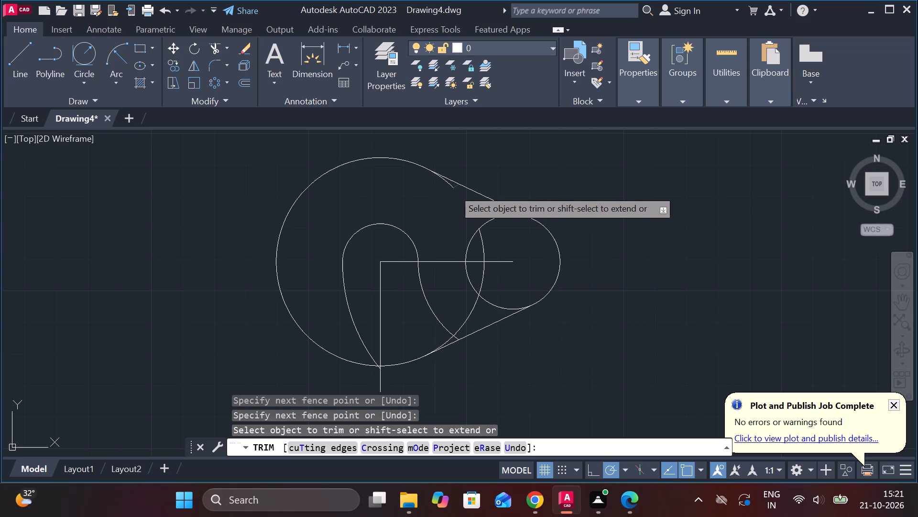
{"action": "left_click", "coordinate": [450, 187]}
{"action": "left_click", "coordinate": [487, 217]}
{"action": "left_click", "coordinate": [485, 234]}
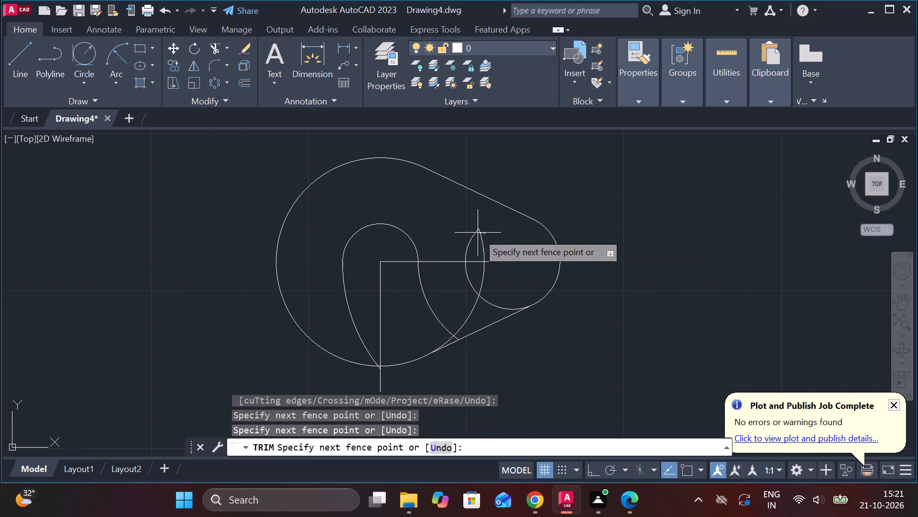
{"action": "left_click", "coordinate": [478, 233]}
{"action": "left_click", "coordinate": [470, 232]}
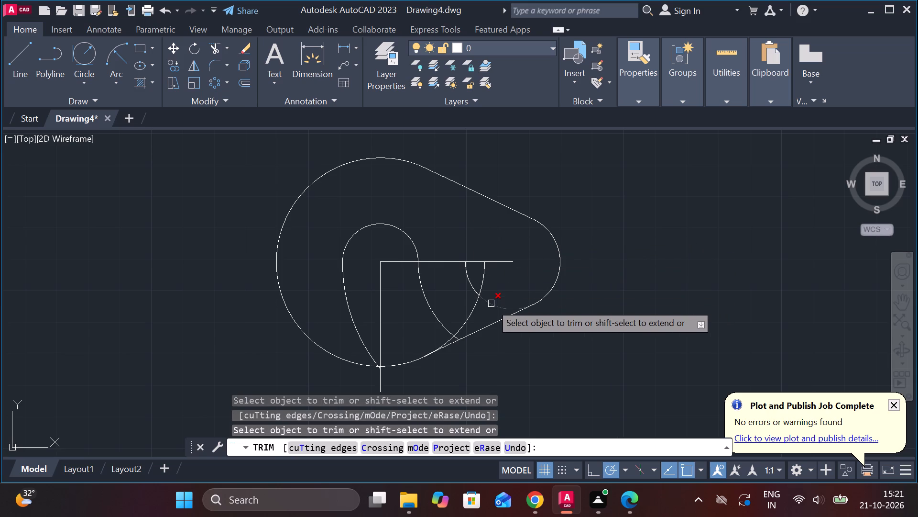
Trim the radius-15 and radius-33 circle arcs inside the outline, from the horizontal centre line down to the radius-30 arc.
{"action": "left_click", "coordinate": [501, 305]}
{"action": "left_click", "coordinate": [491, 293]}
{"action": "left_click", "coordinate": [481, 285]}
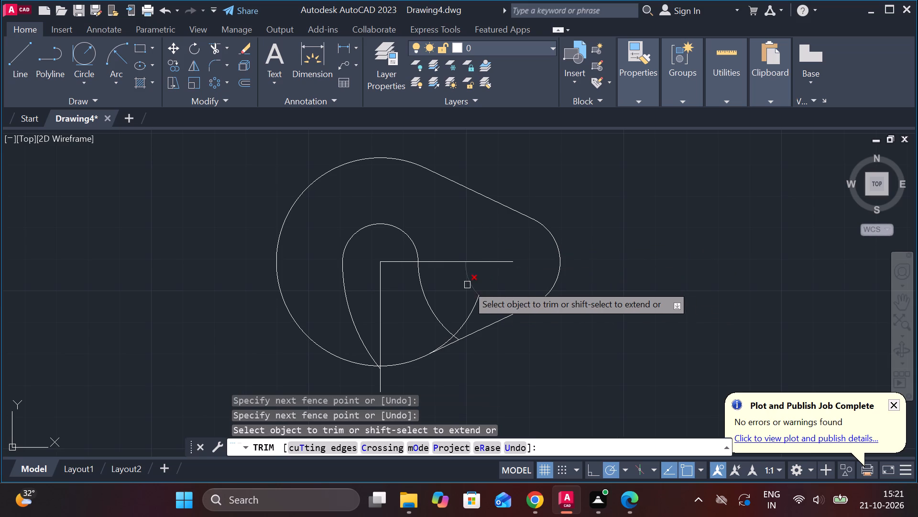
{"action": "left_click", "coordinate": [469, 283]}
{"action": "left_click", "coordinate": [475, 294]}
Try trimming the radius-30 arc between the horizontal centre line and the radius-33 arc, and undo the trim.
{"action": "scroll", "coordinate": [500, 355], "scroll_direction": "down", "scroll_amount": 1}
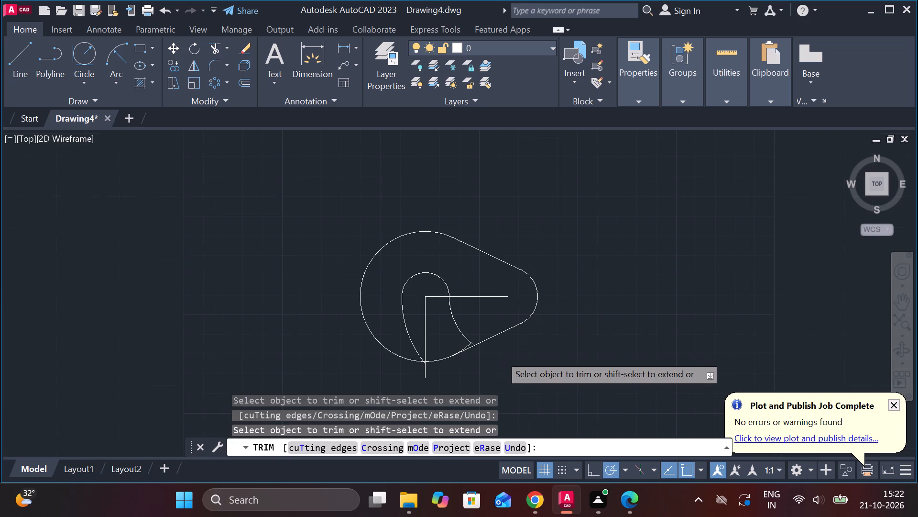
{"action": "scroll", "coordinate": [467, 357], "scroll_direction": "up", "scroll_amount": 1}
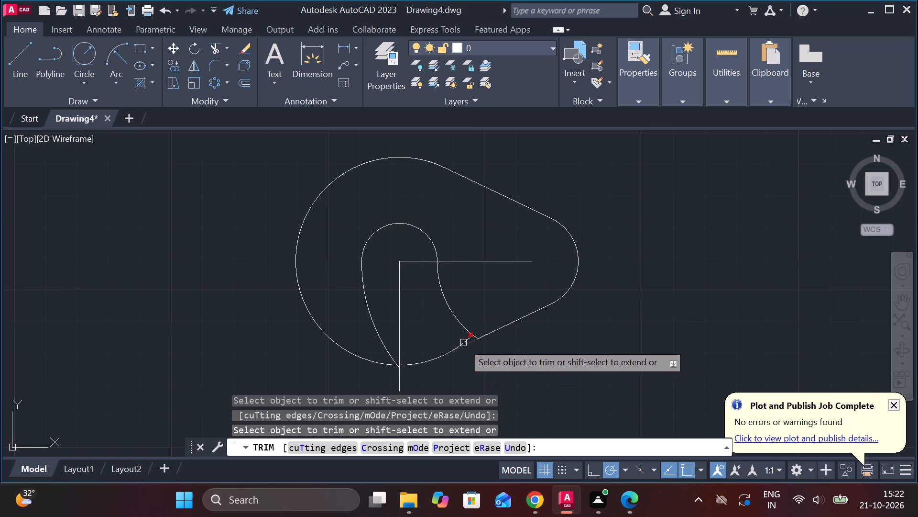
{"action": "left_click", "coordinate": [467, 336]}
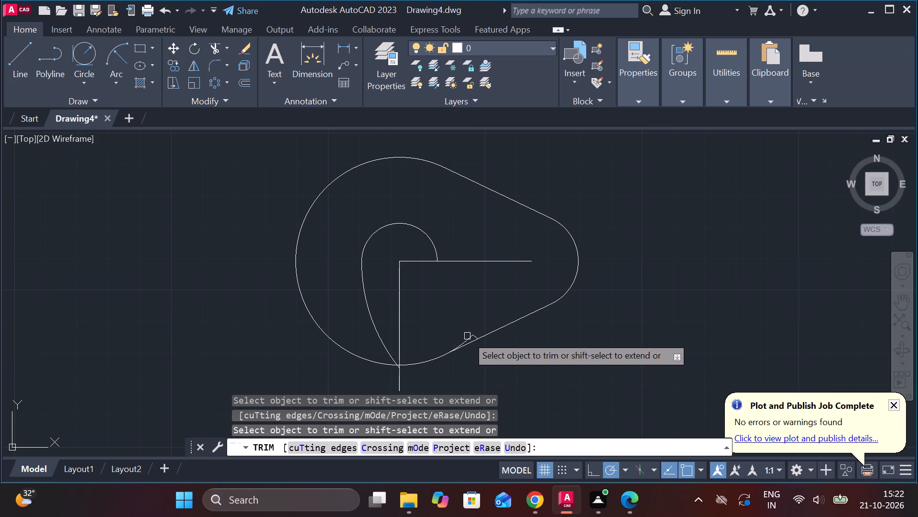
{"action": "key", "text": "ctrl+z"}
Trim the lower tangent line and radius-33 arc between the lower ends of the radius-30 and radius-54 arcs, opening the slot.
{"action": "scroll", "coordinate": [465, 343], "scroll_direction": "up", "scroll_amount": 2}
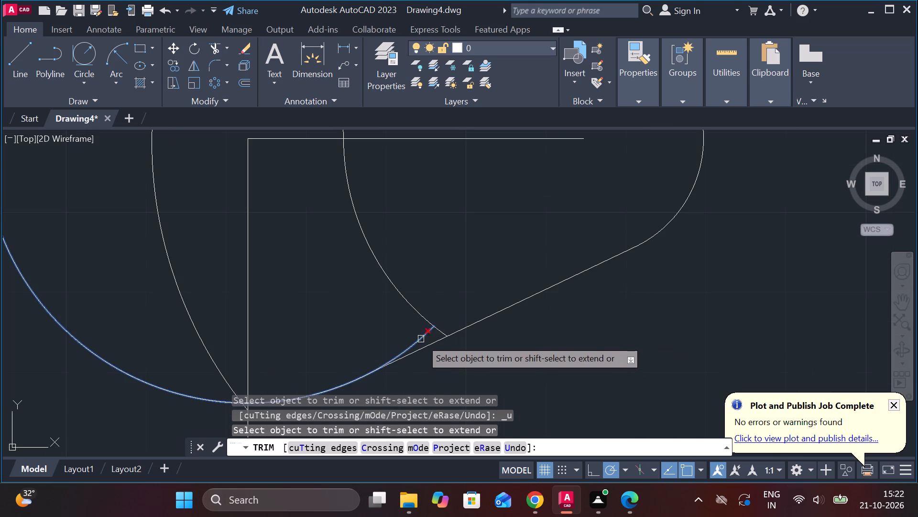
{"action": "left_click", "coordinate": [421, 339]}
{"action": "left_click", "coordinate": [426, 343]}
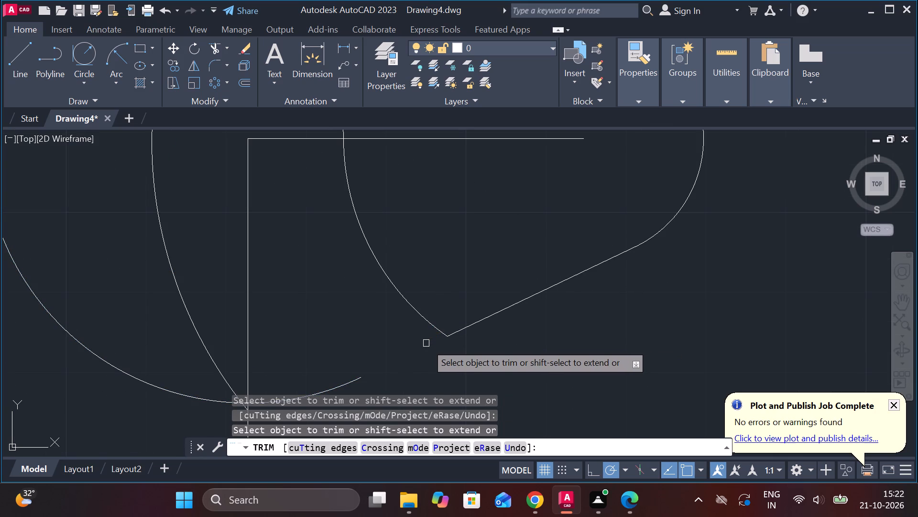
{"action": "scroll", "coordinate": [426, 343], "scroll_direction": "down", "scroll_amount": 2}
{"action": "left_click", "coordinate": [392, 361]}
{"action": "middle_click_drag", "start_coordinate": [398, 362], "coordinate": [430, 340]}
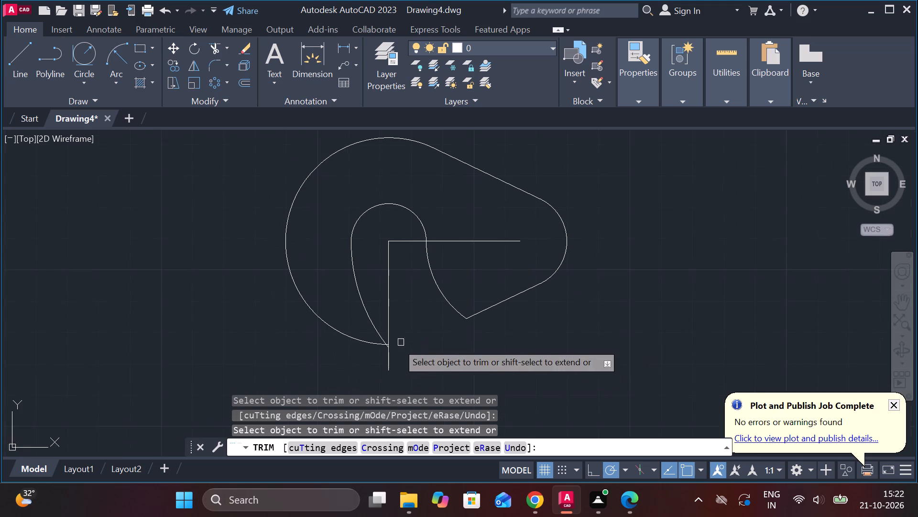
Trim the short ends of the radius-54 and radius-33 arcs beyond their crossing beside the vertical centre line.
{"action": "scroll", "coordinate": [389, 345], "scroll_direction": "up", "scroll_amount": 3}
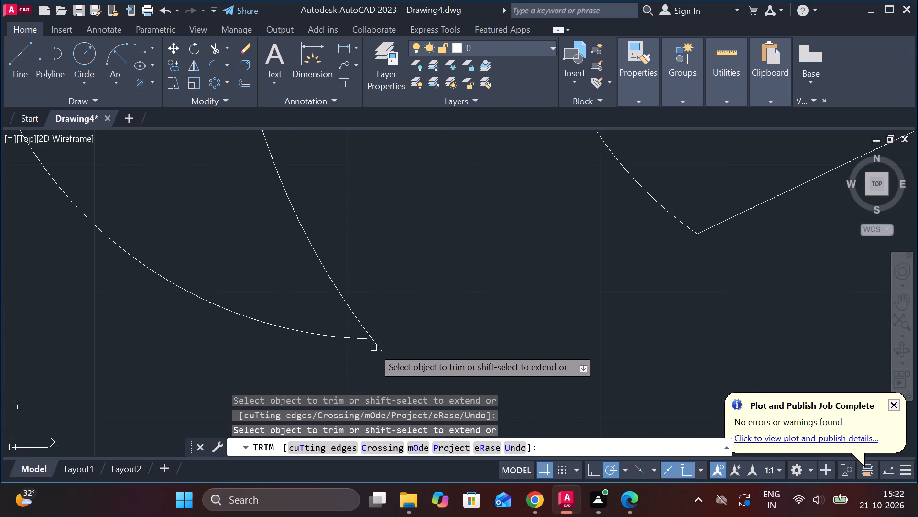
{"action": "left_click", "coordinate": [373, 348]}
{"action": "left_click", "coordinate": [377, 340]}
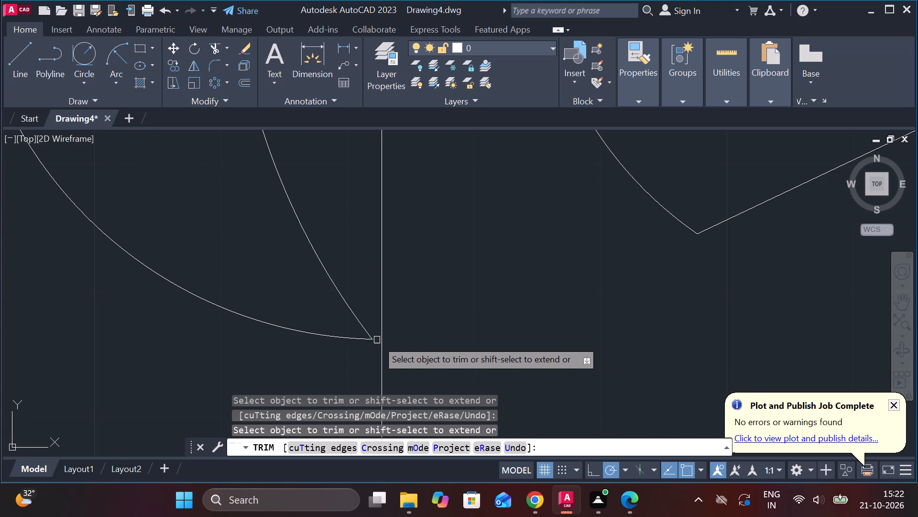
{"action": "scroll", "coordinate": [407, 339], "scroll_direction": "down", "scroll_amount": 4}
{"action": "scroll", "coordinate": [410, 343], "scroll_direction": "up", "scroll_amount": 2}
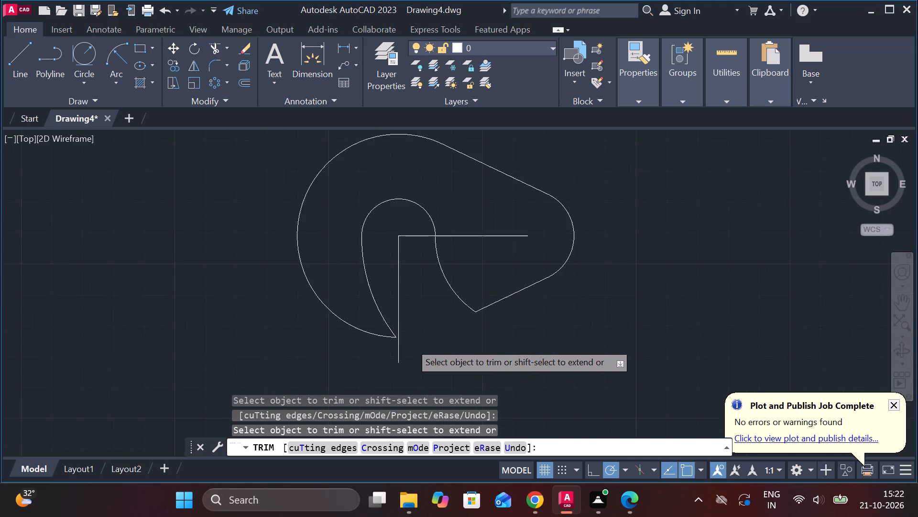
{"action": "key", "text": "Escape"}
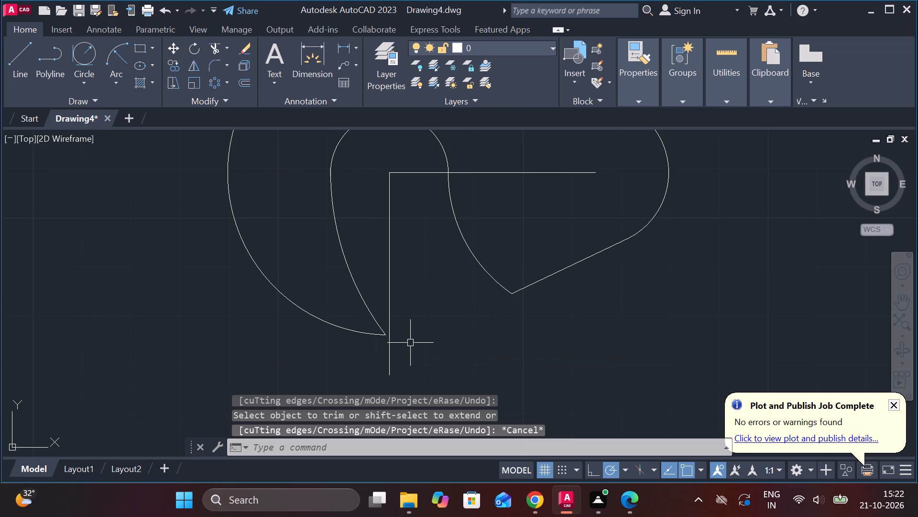
Extend the lower end of the radius-33 arc to the vertical centre line.
{"action": "scroll", "coordinate": [409, 339], "scroll_direction": "up", "scroll_amount": 1}
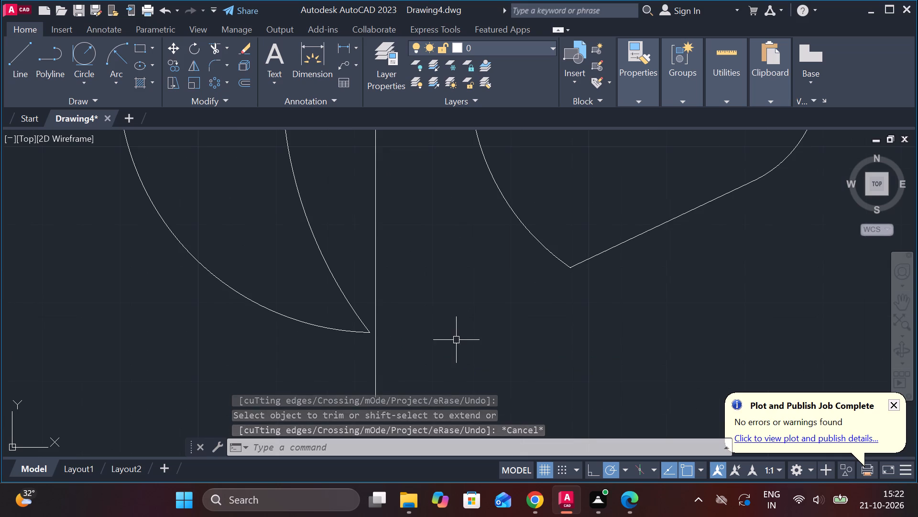
{"action": "key", "text": "Escape"}
{"action": "type", "text": "EX"}
{"action": "key", "text": "space"}
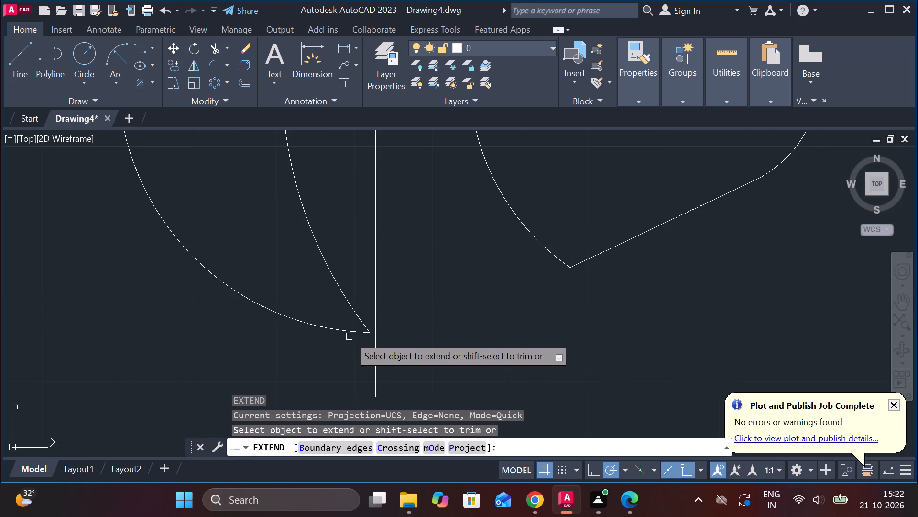
{"action": "left_click", "coordinate": [349, 334]}
{"action": "scroll", "coordinate": [419, 328], "scroll_direction": "down", "scroll_amount": 3}
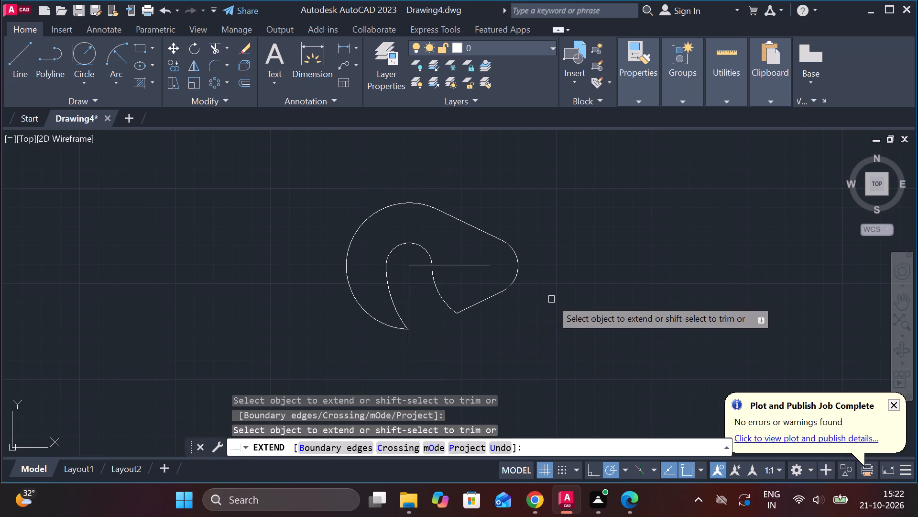
{"action": "key", "text": "Escape"}
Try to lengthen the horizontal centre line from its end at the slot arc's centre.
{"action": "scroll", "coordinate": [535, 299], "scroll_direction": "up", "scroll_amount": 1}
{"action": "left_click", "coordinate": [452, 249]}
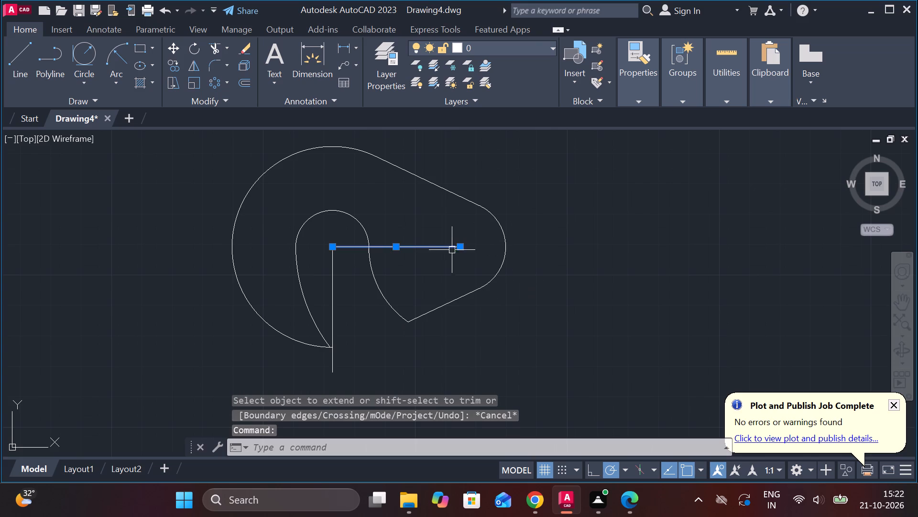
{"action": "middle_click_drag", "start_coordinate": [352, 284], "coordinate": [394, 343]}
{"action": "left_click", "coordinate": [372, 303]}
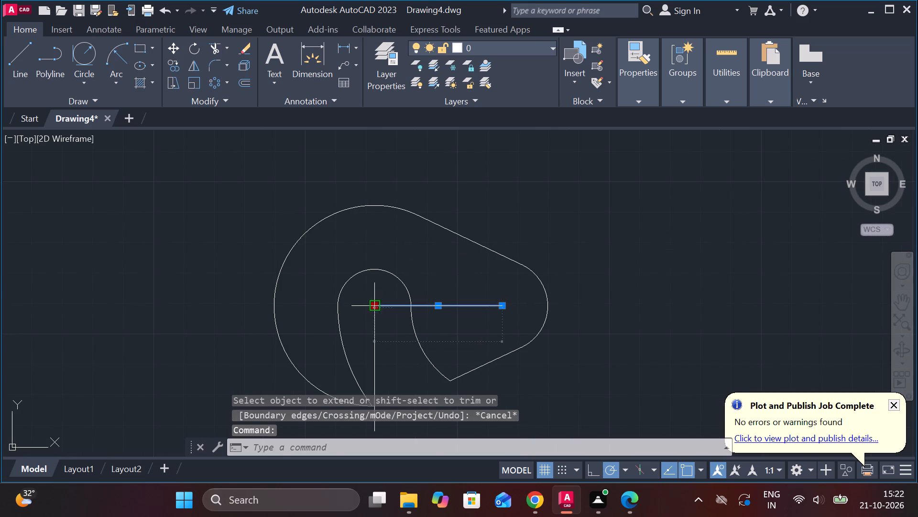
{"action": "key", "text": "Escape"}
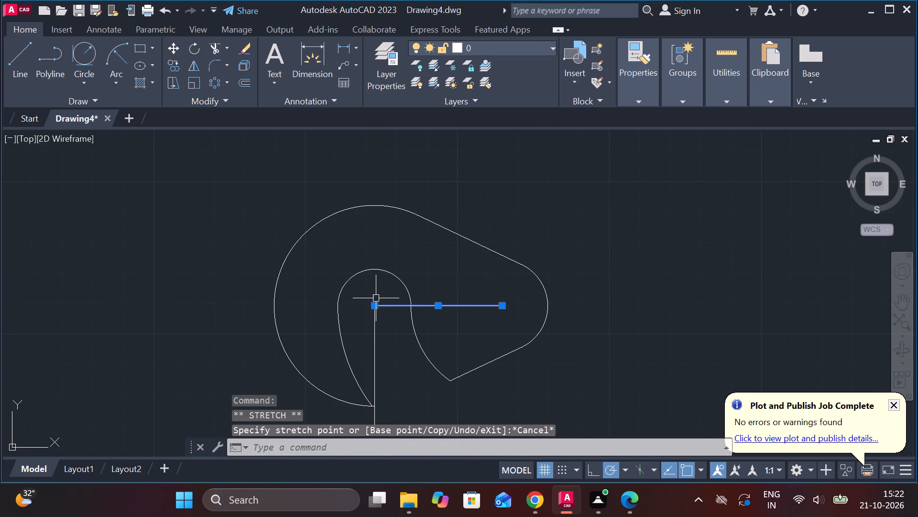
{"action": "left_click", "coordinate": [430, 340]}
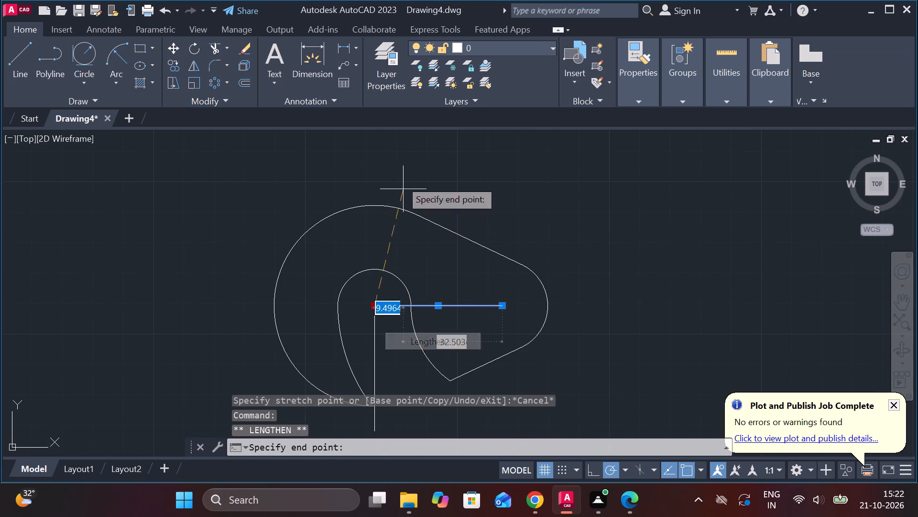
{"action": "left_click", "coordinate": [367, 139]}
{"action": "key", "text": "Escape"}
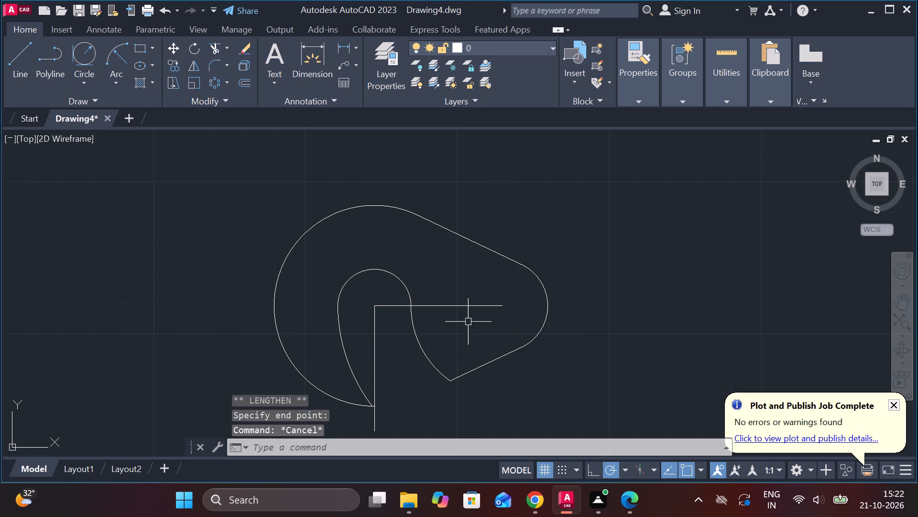
Lengthen the vertical centre line upward past the top of the radius-33 arc.
{"action": "left_click", "coordinate": [369, 329]}
{"action": "left_click", "coordinate": [371, 316]}
{"action": "left_click", "coordinate": [372, 321]}
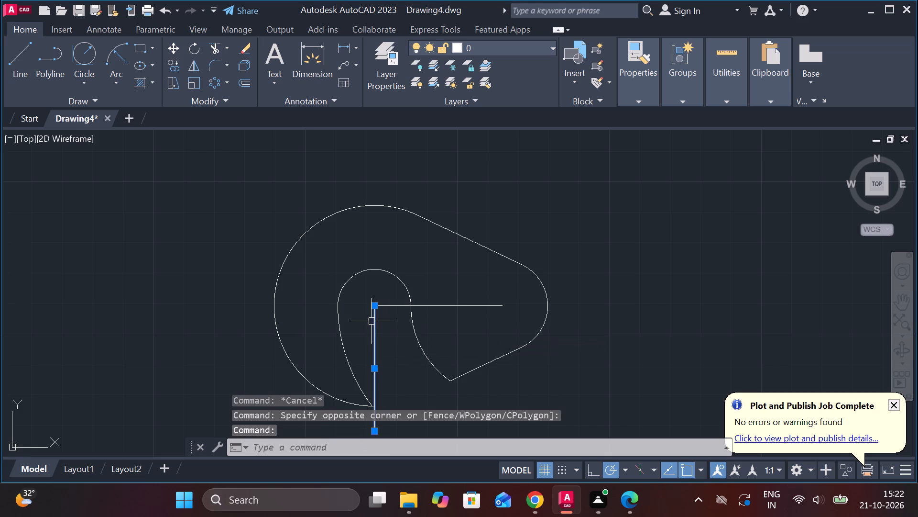
{"action": "left_click", "coordinate": [418, 340]}
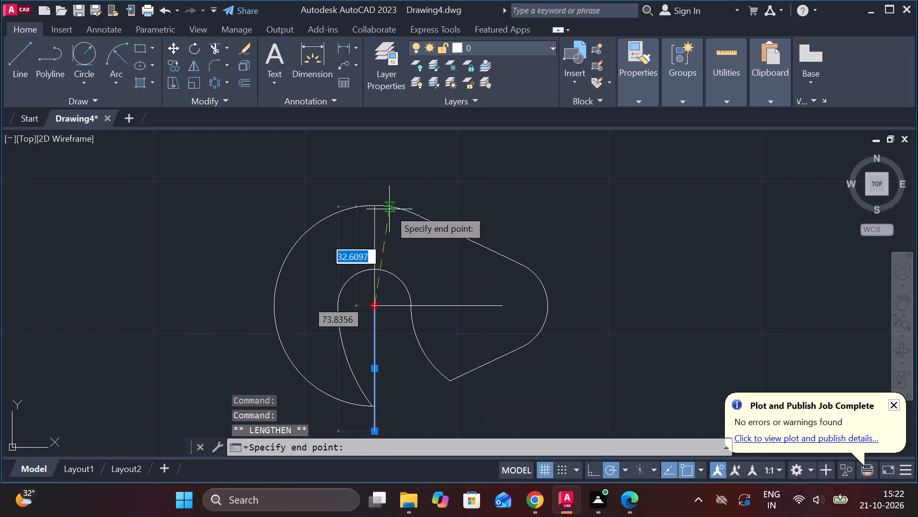
{"action": "middle_click_drag", "start_coordinate": [404, 237], "coordinate": [410, 274]}
{"action": "left_click", "coordinate": [382, 181]}
{"action": "key", "text": "Escape"}
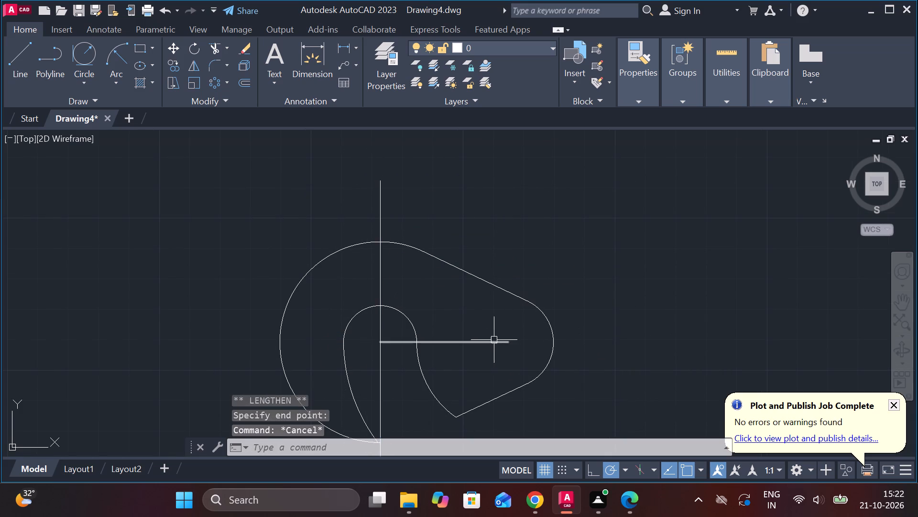
Lengthen the horizontal centre line at both ends past the outline, to about 139 overall.
{"action": "middle_click_drag", "start_coordinate": [495, 342], "coordinate": [507, 257]}
{"action": "left_click", "coordinate": [477, 258]}
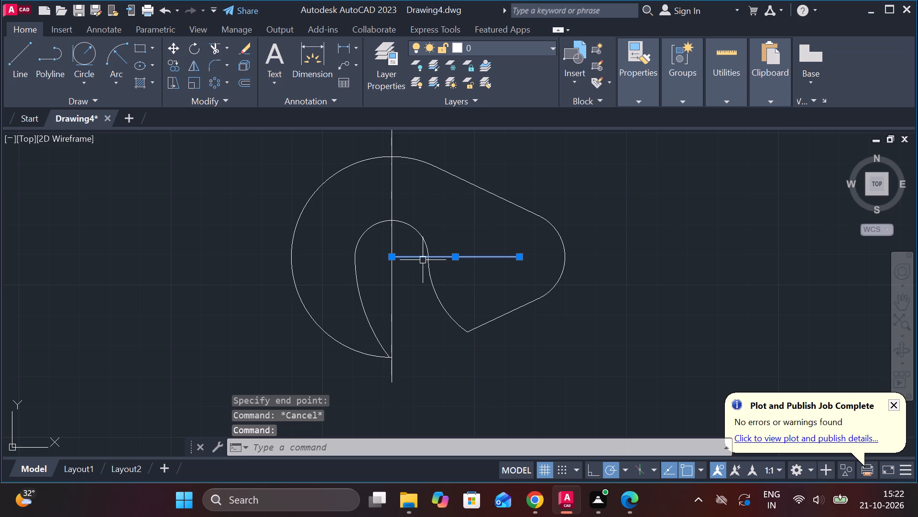
{"action": "left_click", "coordinate": [441, 297]}
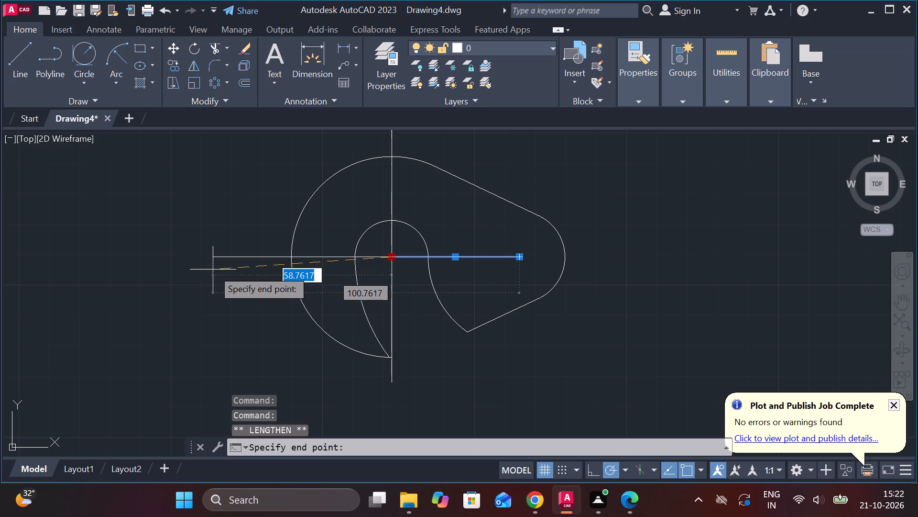
{"action": "left_click", "coordinate": [224, 270]}
{"action": "key", "text": "Escape"}
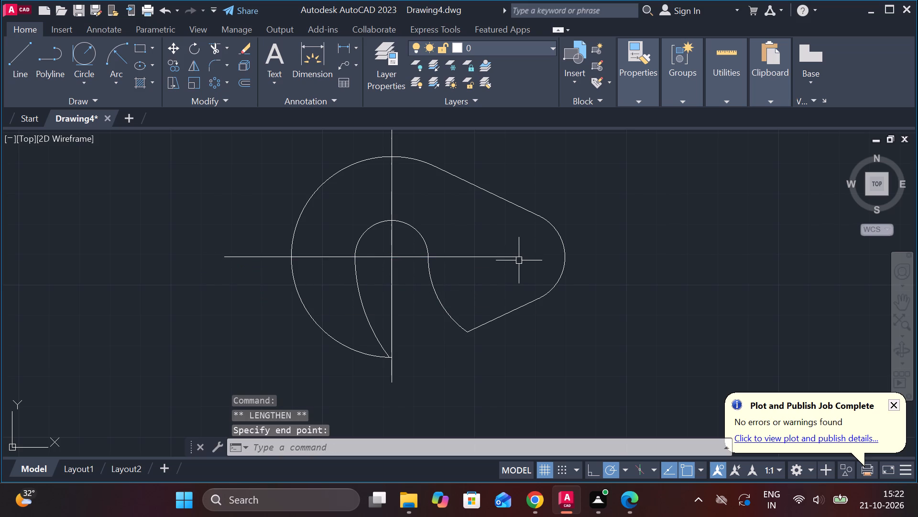
{"action": "left_click", "coordinate": [519, 260]}
{"action": "left_click", "coordinate": [548, 293]}
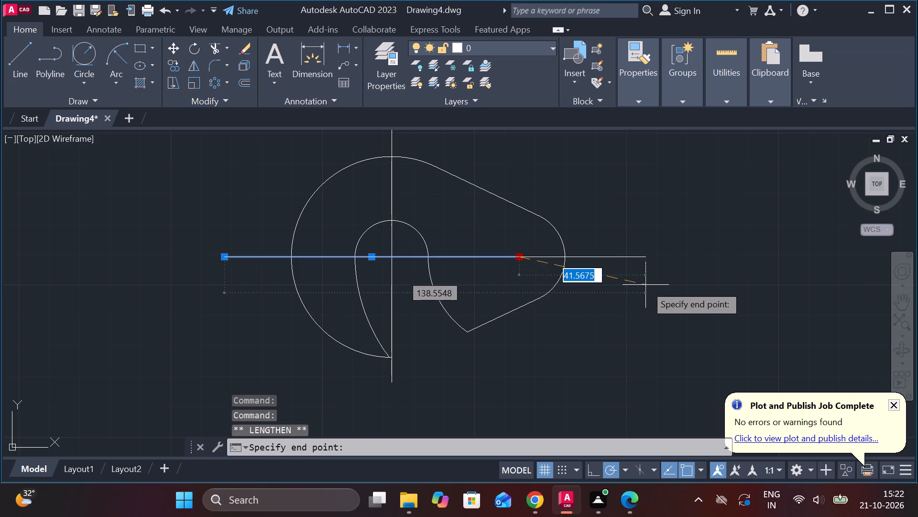
{"action": "left_click", "coordinate": [645, 285]}
{"action": "key", "text": "Escape"}
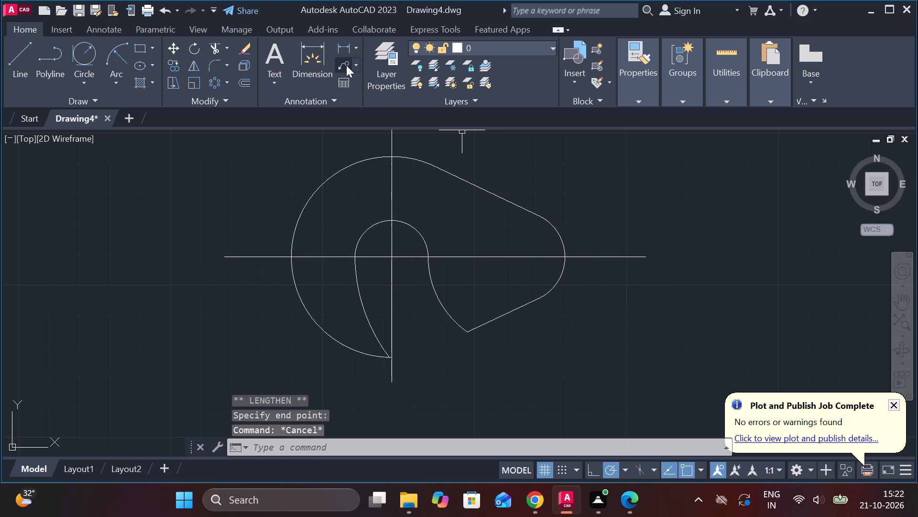
Add a radius dimension to the radius-15 end arc, placed outside the outline below the horizontal centre line.
{"action": "left_click", "coordinate": [353, 51]}
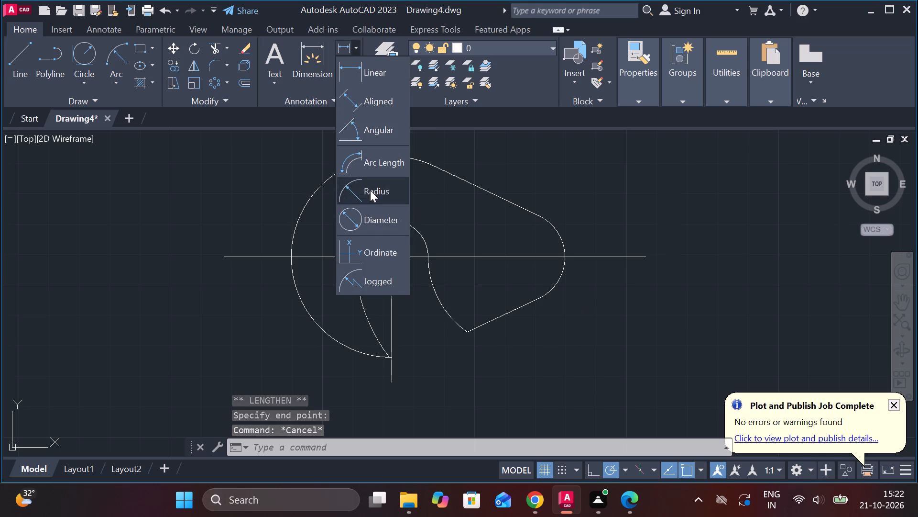
{"action": "left_click", "coordinate": [370, 190]}
{"action": "left_click", "coordinate": [556, 283]}
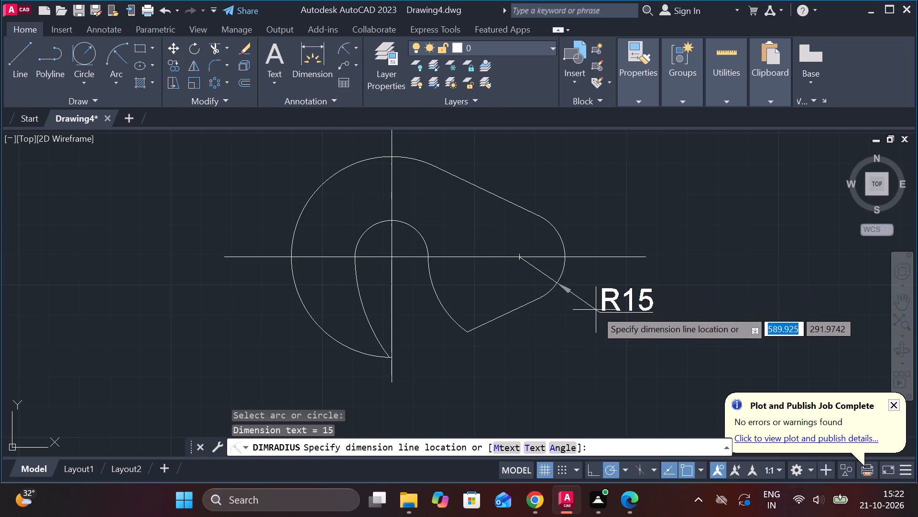
{"action": "left_click", "coordinate": [596, 310]}
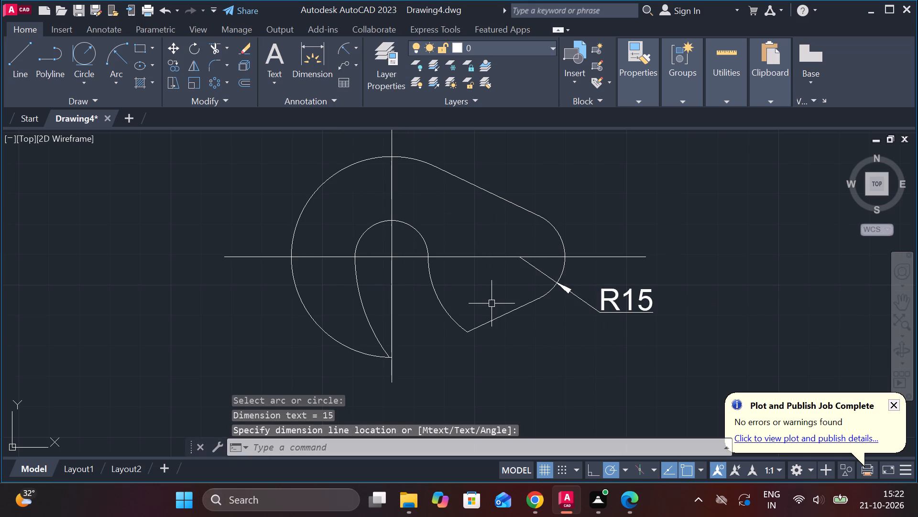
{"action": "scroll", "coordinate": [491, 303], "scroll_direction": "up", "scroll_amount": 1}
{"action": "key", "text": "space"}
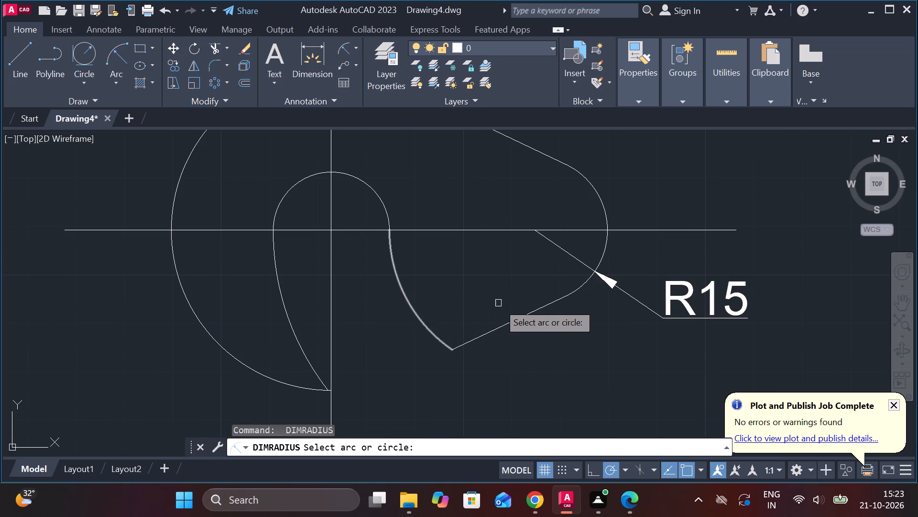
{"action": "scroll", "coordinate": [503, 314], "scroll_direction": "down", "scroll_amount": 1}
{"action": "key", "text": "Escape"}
Draw a 17 diameter circle centred on the radius-15 end arc's centre.
{"action": "scroll", "coordinate": [508, 278], "scroll_direction": "up", "scroll_amount": 1}
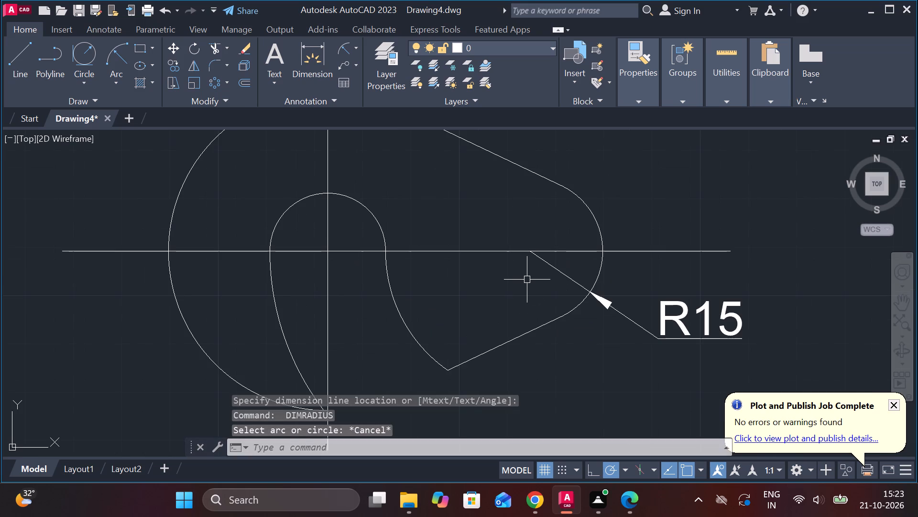
{"action": "type", "text": "C"}
{"action": "key", "text": "space"}
{"action": "left_click", "coordinate": [531, 256]}
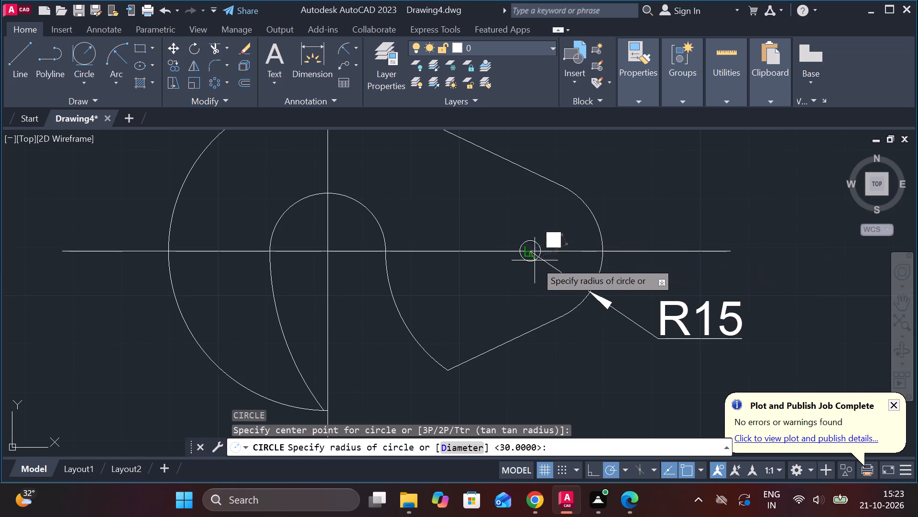
{"action": "type", "text": "D 17"}
{"action": "key", "text": "Return"}
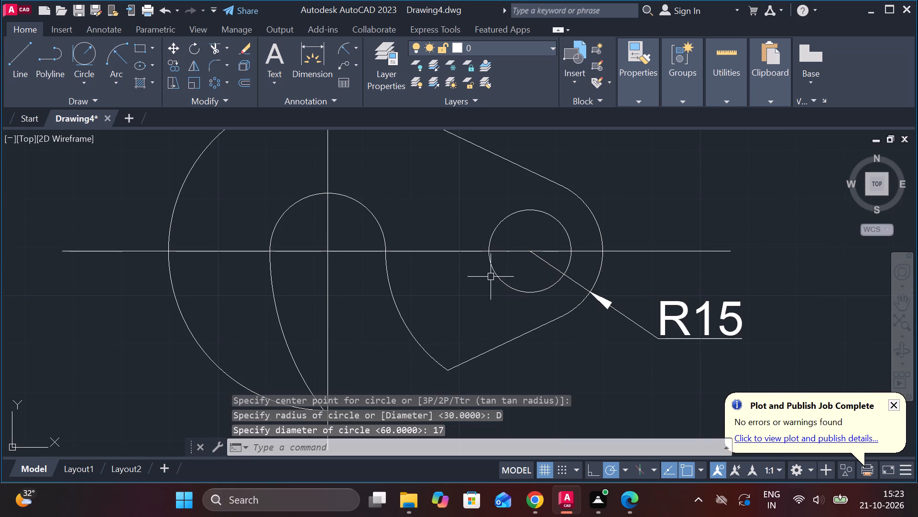
{"action": "scroll", "coordinate": [490, 276], "scroll_direction": "down", "scroll_amount": 1}
{"action": "key", "text": "Escape"}
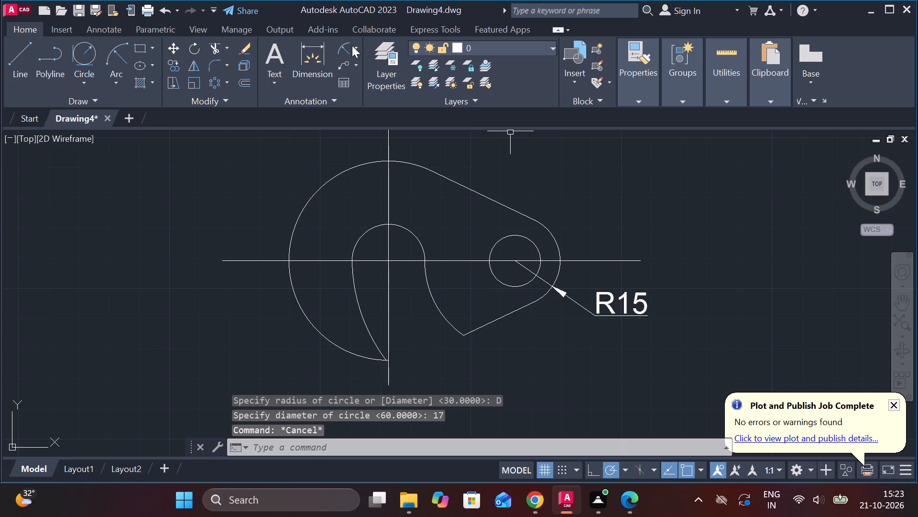
Add radius dimensions to the slot's radius-12 arc and the radius-33 outer arc, with the text outside the outline.
{"action": "left_click", "coordinate": [348, 53]}
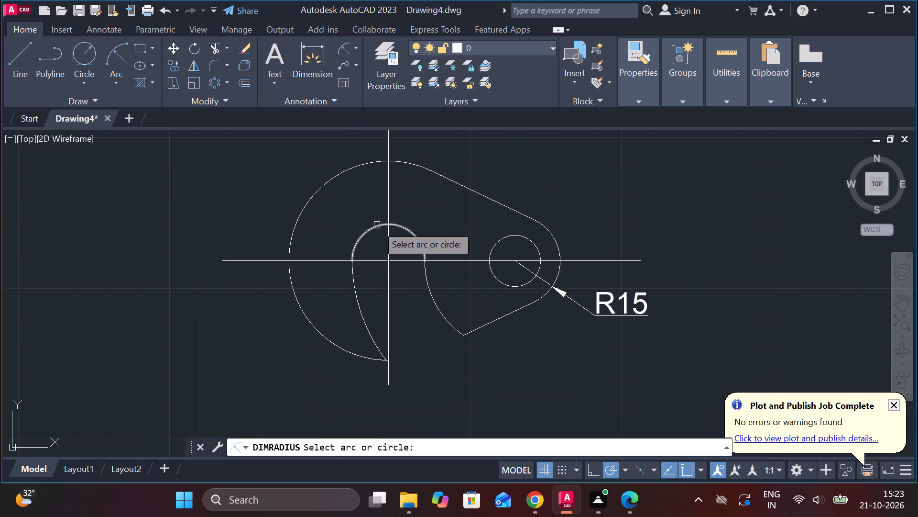
{"action": "left_click", "coordinate": [377, 225]}
{"action": "left_click", "coordinate": [286, 183]}
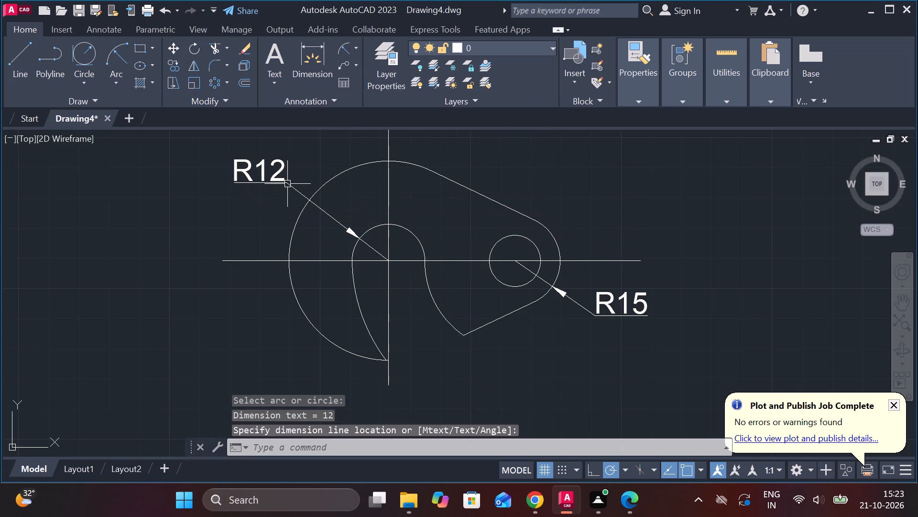
{"action": "key", "text": "space"}
{"action": "left_click", "coordinate": [325, 333]}
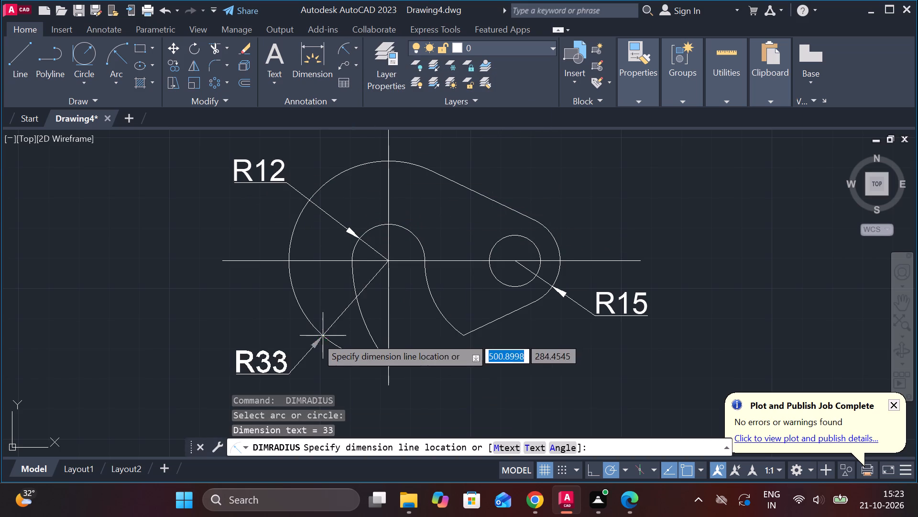
{"action": "left_click", "coordinate": [295, 348]}
Add a radius dimension to the slot's radius-30 arc and move its text below the slot opening.
{"action": "key", "text": "space"}
{"action": "left_click", "coordinate": [447, 314]}
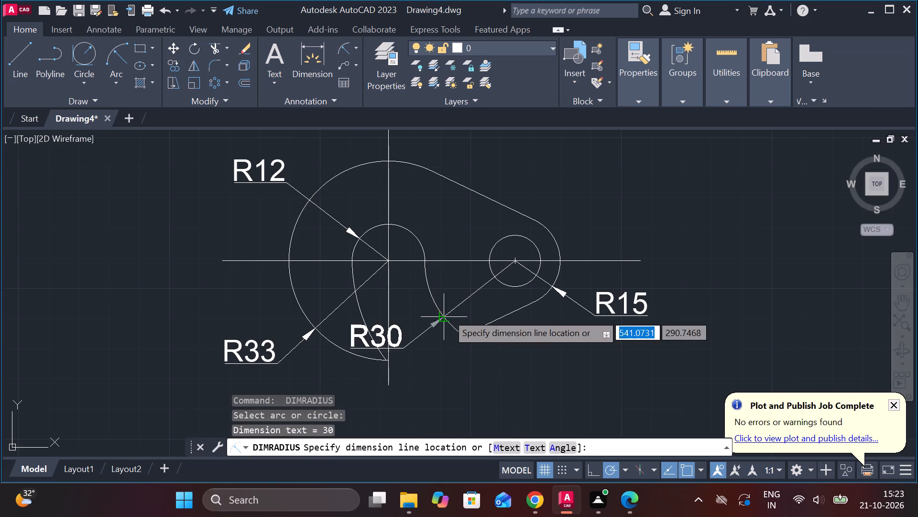
{"action": "left_click", "coordinate": [455, 309]}
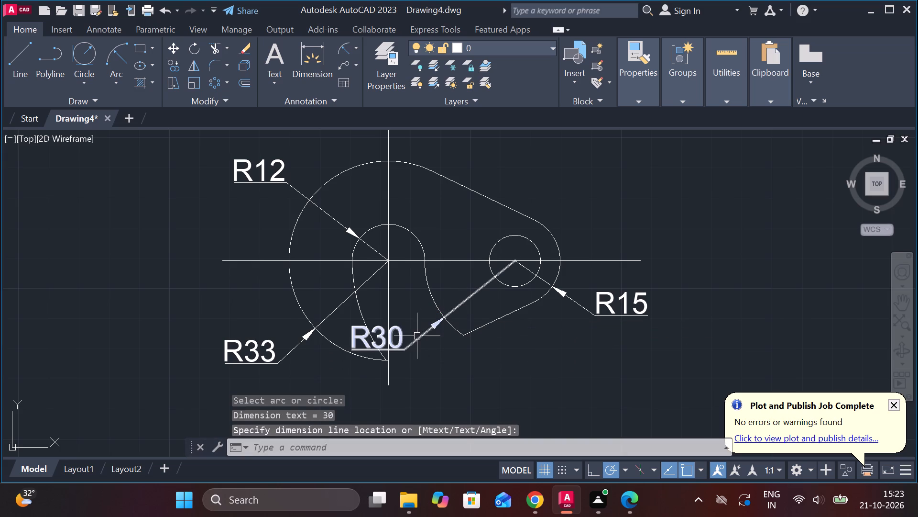
{"action": "left_click", "coordinate": [403, 338]}
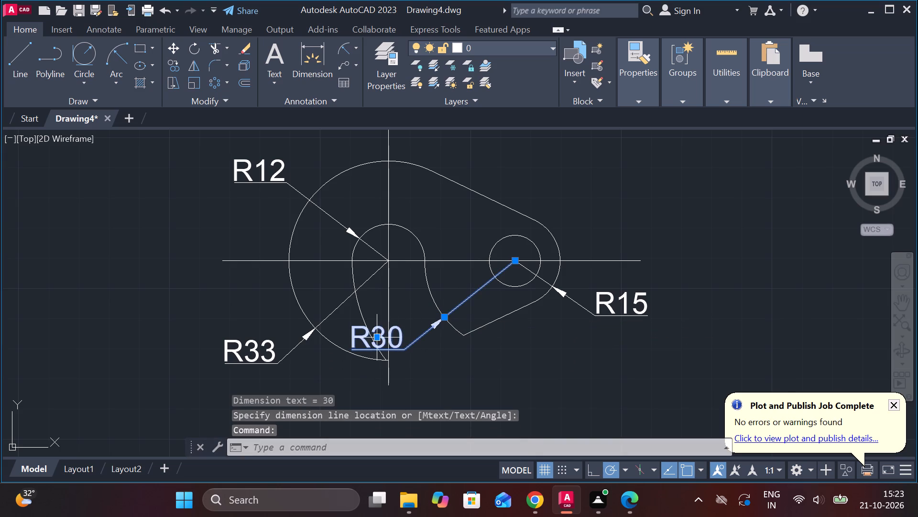
{"action": "left_click_drag", "start_coordinate": [377, 339], "coordinate": [382, 344]}
{"action": "left_click", "coordinate": [471, 364]}
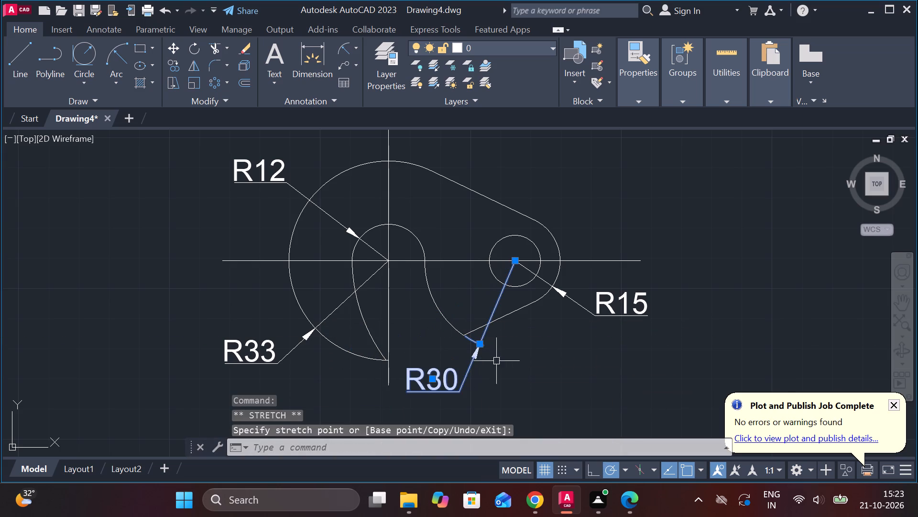
Change the text of the slot's R30 radius dimension to R32.
{"action": "key", "text": "Escape"}
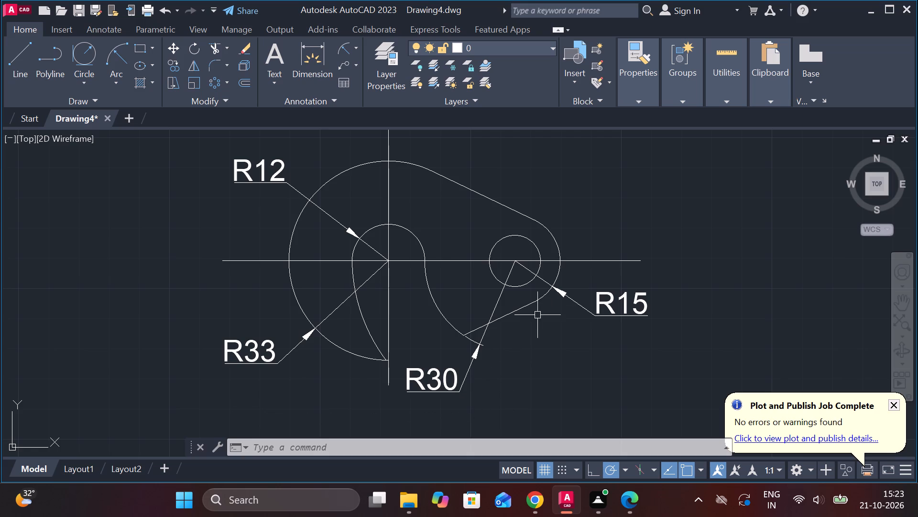
{"action": "double_click", "coordinate": [440, 385]}
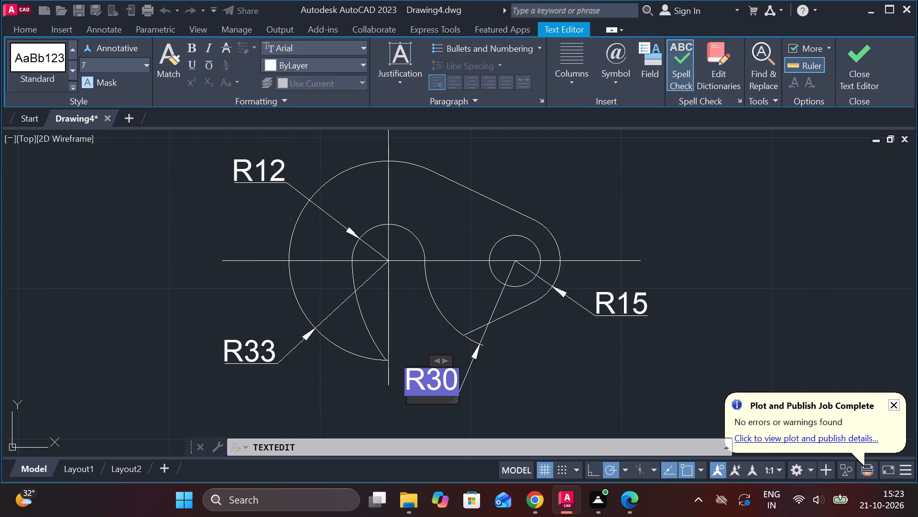
{"action": "key", "text": "Right"}
{"action": "key", "text": "BackSpace"}
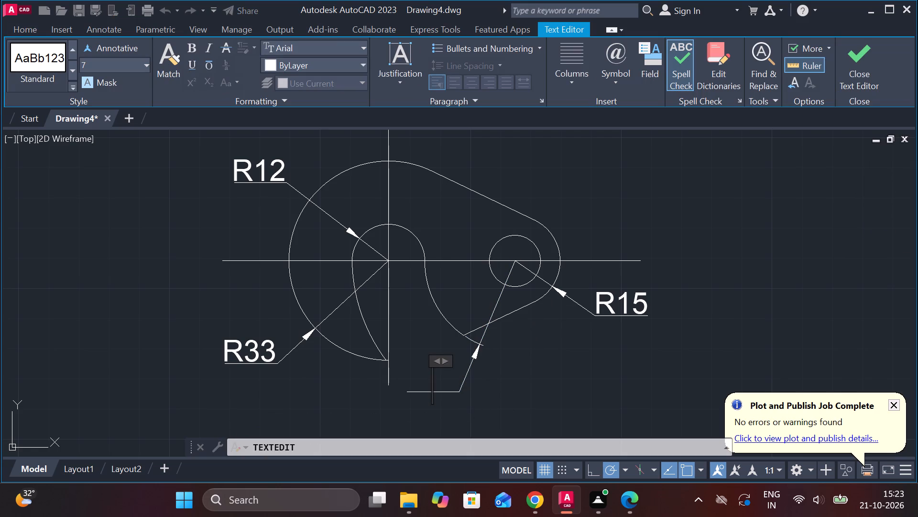
{"action": "type", "text": "R32"}
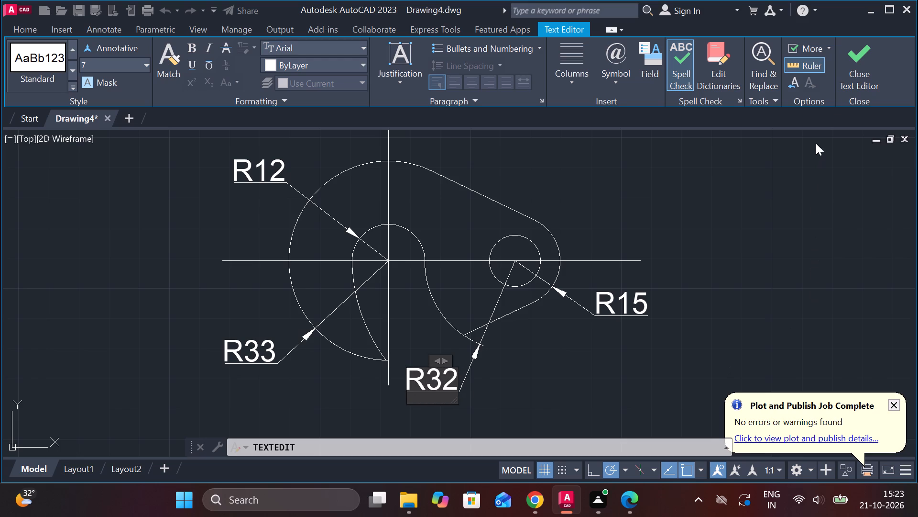
{"action": "left_click", "coordinate": [841, 58]}
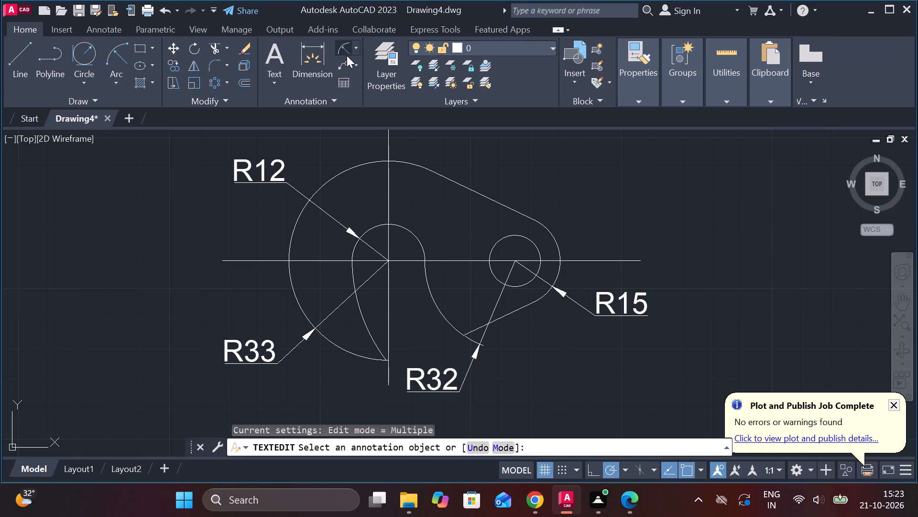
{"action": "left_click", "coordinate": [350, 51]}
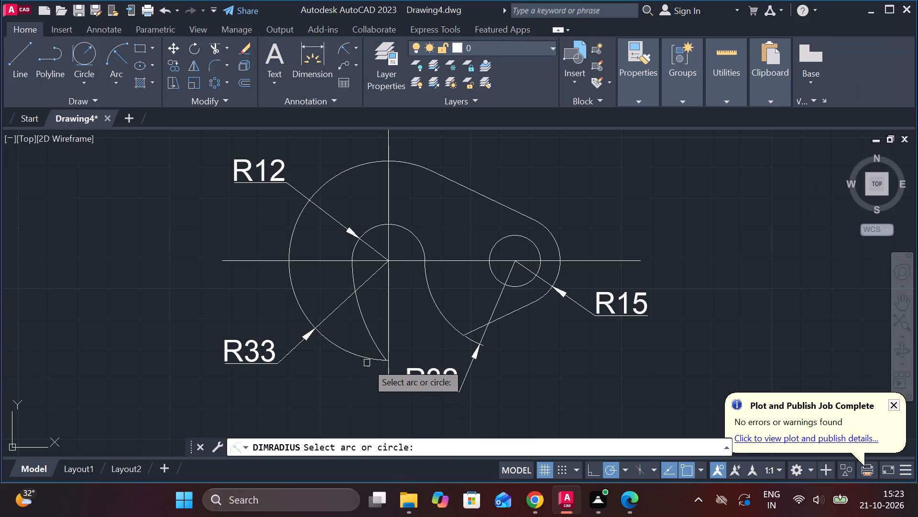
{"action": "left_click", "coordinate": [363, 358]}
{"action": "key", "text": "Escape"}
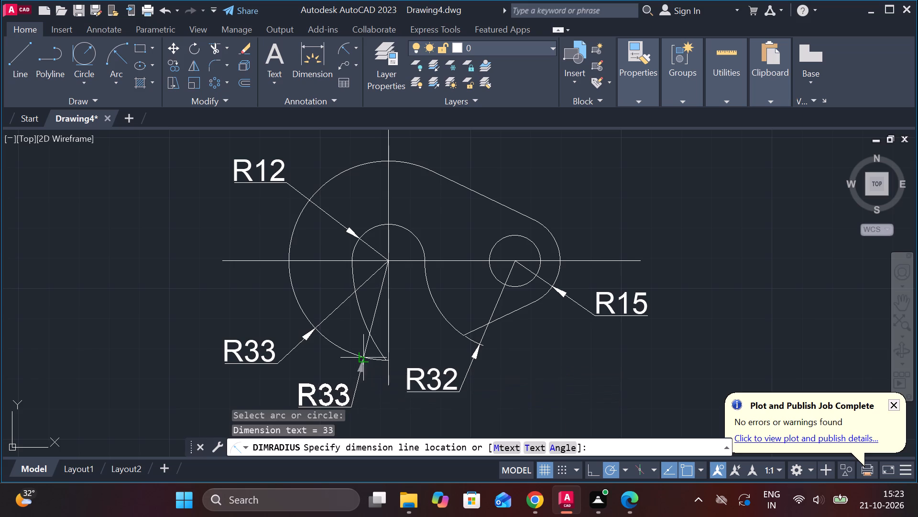
Add a radius dimension to the slot's radius-54 arc, with its text outside the outline between R33 and R32.
{"action": "key", "text": "space"}
{"action": "left_click", "coordinate": [369, 337]}
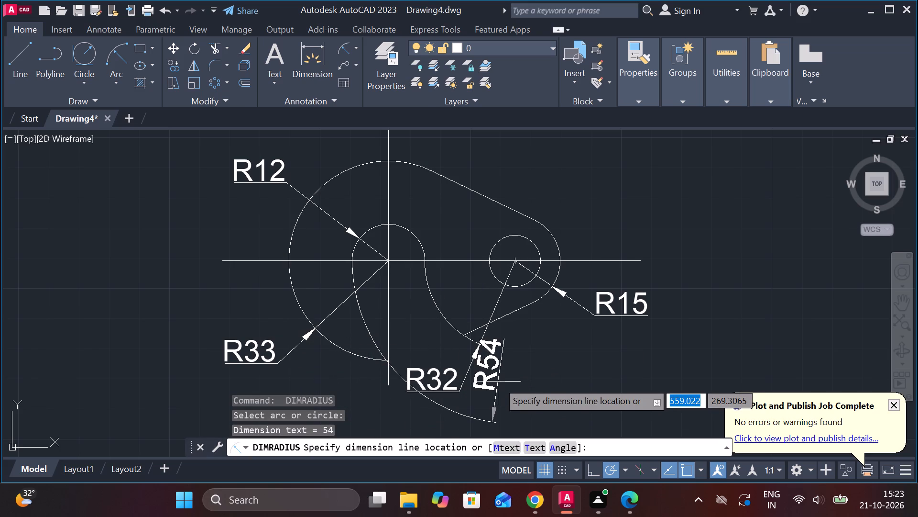
{"action": "scroll", "coordinate": [424, 337], "scroll_direction": "up", "scroll_amount": 1}
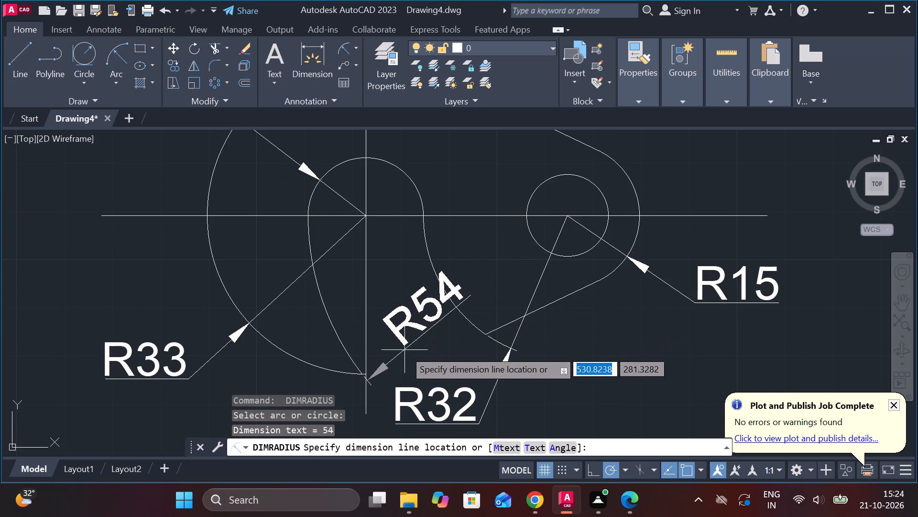
{"action": "middle_click_drag", "start_coordinate": [399, 373], "coordinate": [551, 293]}
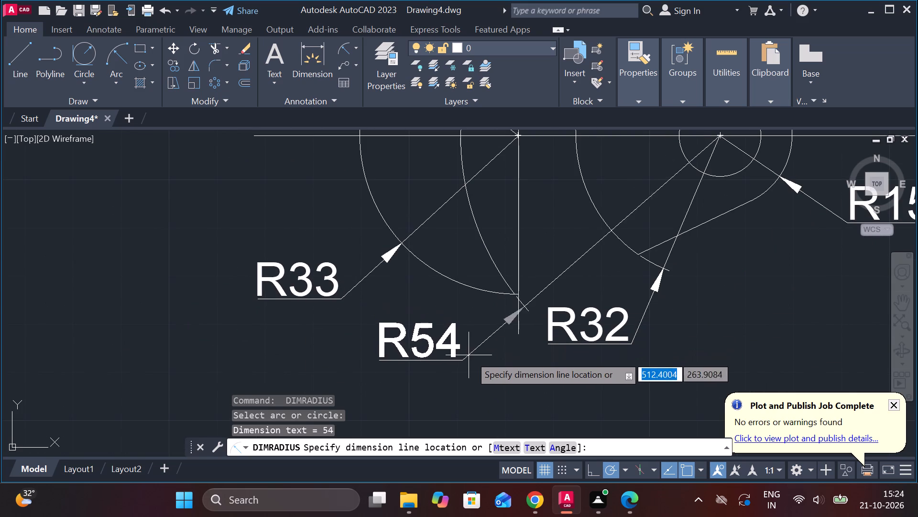
{"action": "left_click", "coordinate": [460, 360]}
Set the linetype of the horizontal and vertical centre lines to CENTER.
{"action": "scroll", "coordinate": [503, 356], "scroll_direction": "down", "scroll_amount": 1}
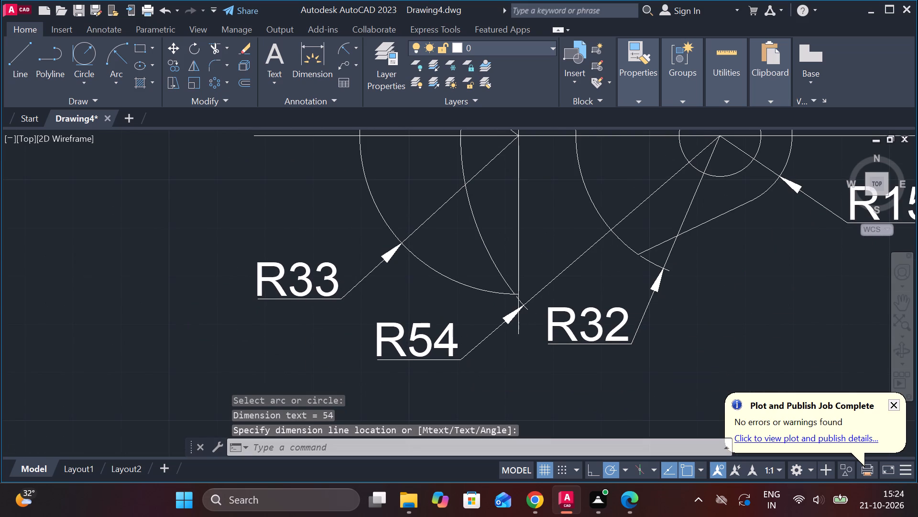
{"action": "middle_click_drag", "start_coordinate": [593, 360], "coordinate": [545, 376]}
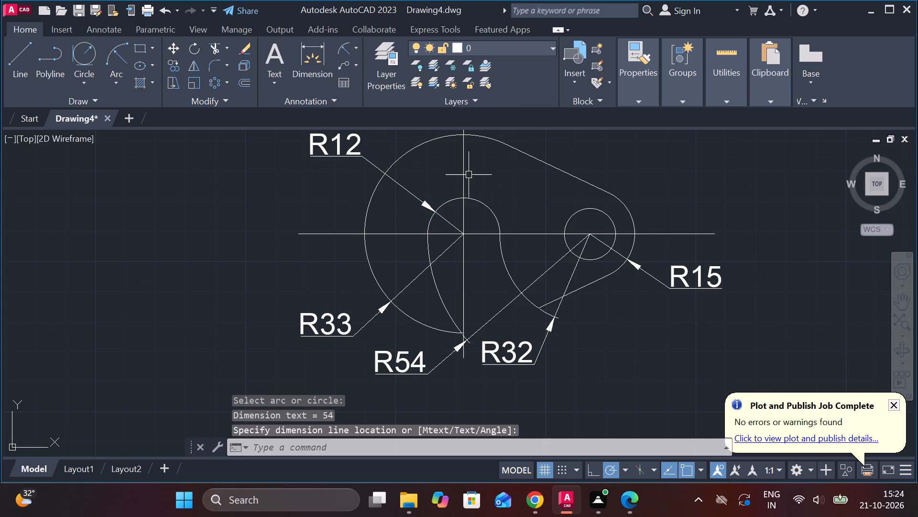
{"action": "left_click", "coordinate": [465, 164]}
{"action": "left_click", "coordinate": [515, 234]}
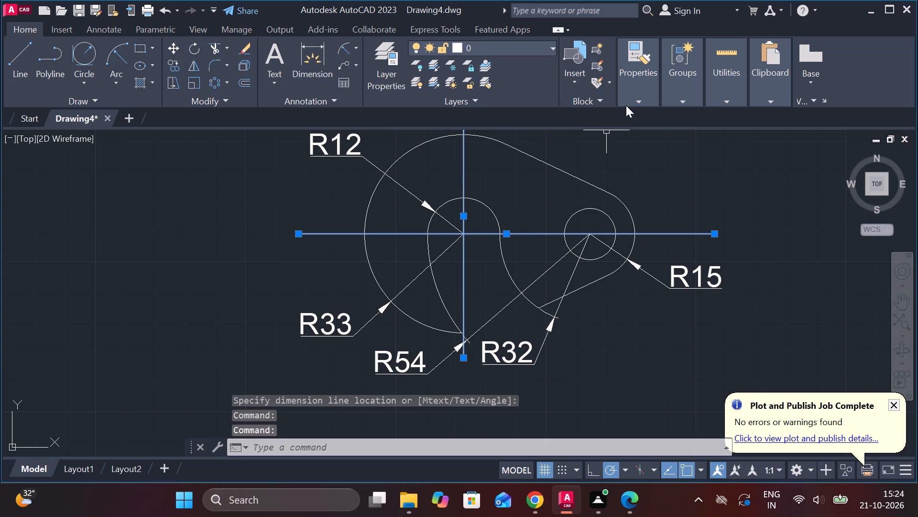
{"action": "left_click", "coordinate": [626, 105]}
{"action": "left_click", "coordinate": [753, 147]}
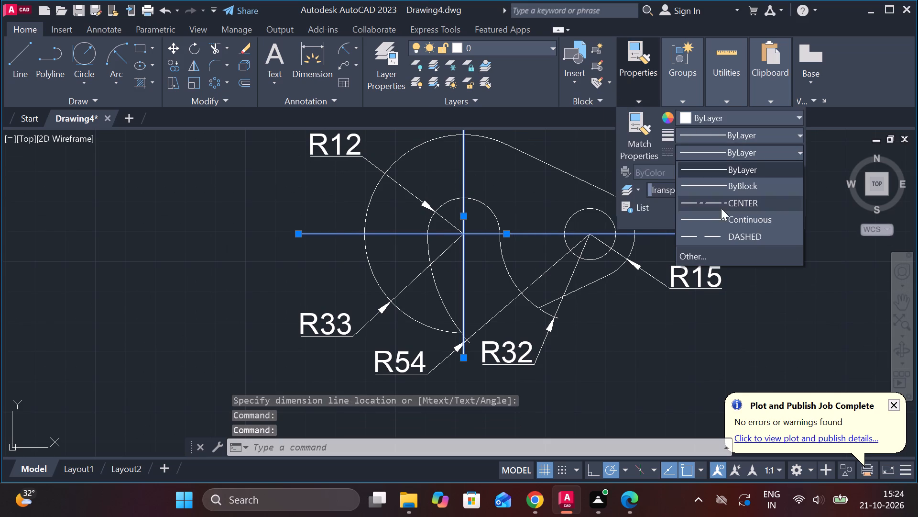
{"action": "left_click", "coordinate": [713, 197]}
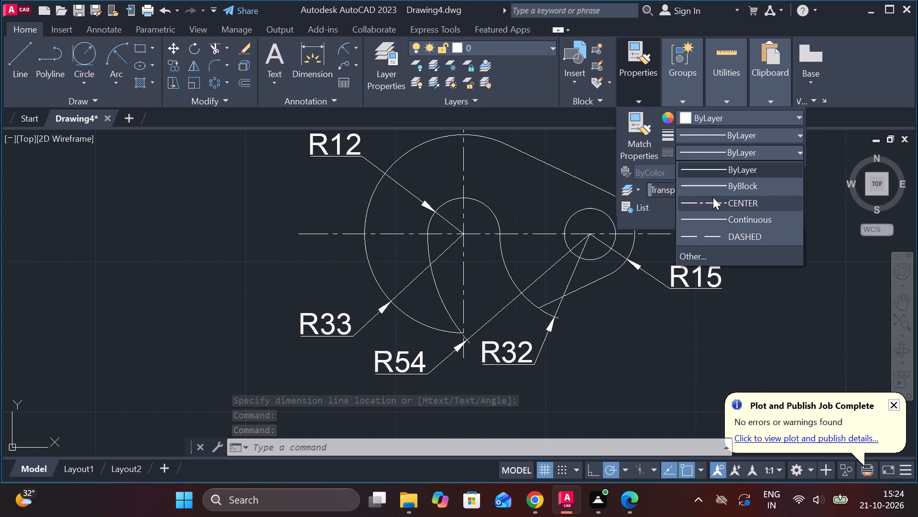
{"action": "key", "text": "Escape"}
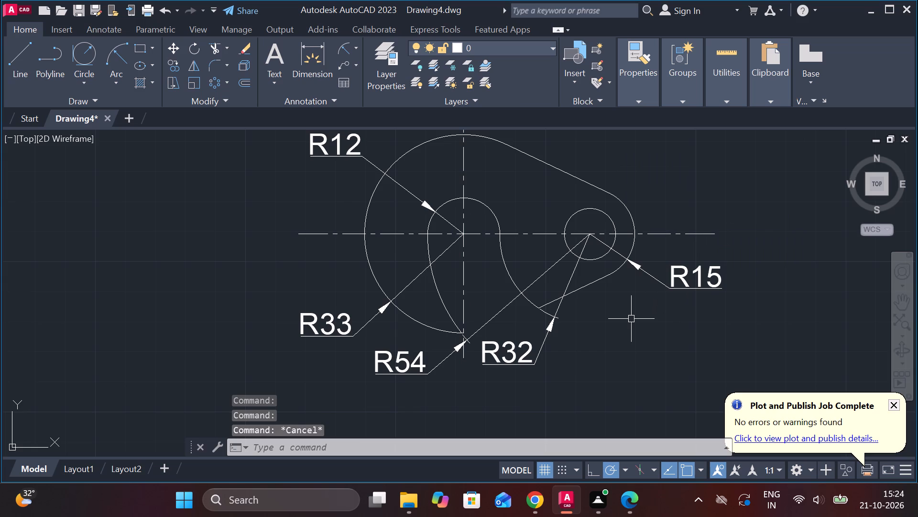
Draw vertical projection lines upward from the outermost points of the radius-15 and radius-33 arcs, reaching well above the part.
{"action": "middle_click_drag", "start_coordinate": [631, 321], "coordinate": [601, 338]}
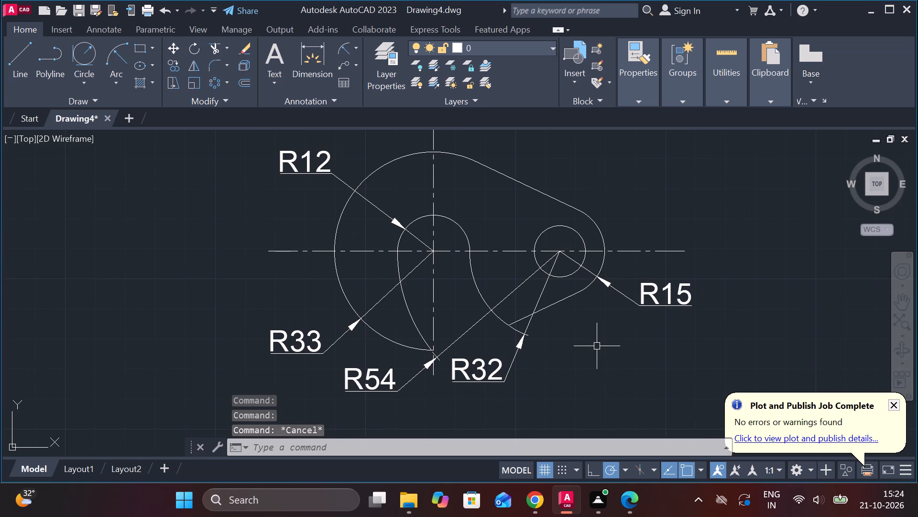
{"action": "middle_click_drag", "start_coordinate": [541, 172], "coordinate": [553, 248]}
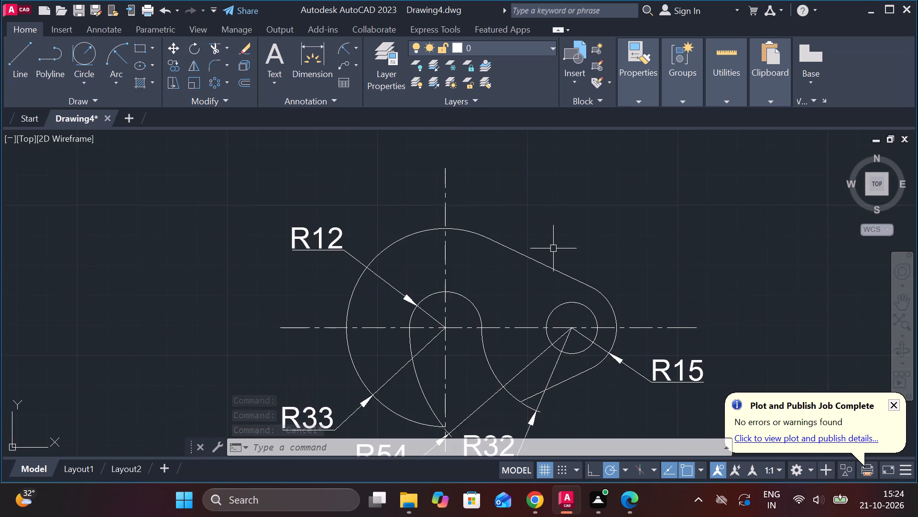
{"action": "scroll", "coordinate": [553, 248], "scroll_direction": "down", "scroll_amount": 1}
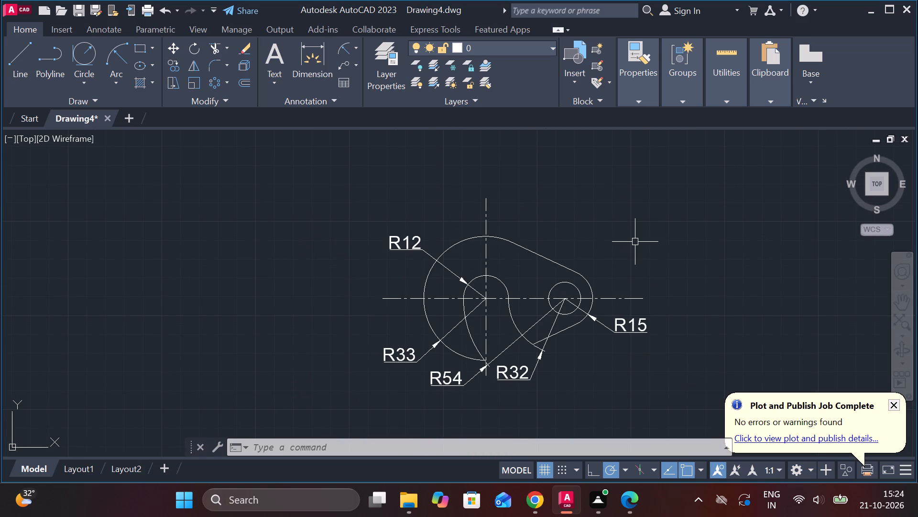
{"action": "key", "text": "l"}
{"action": "key", "text": "Return"}
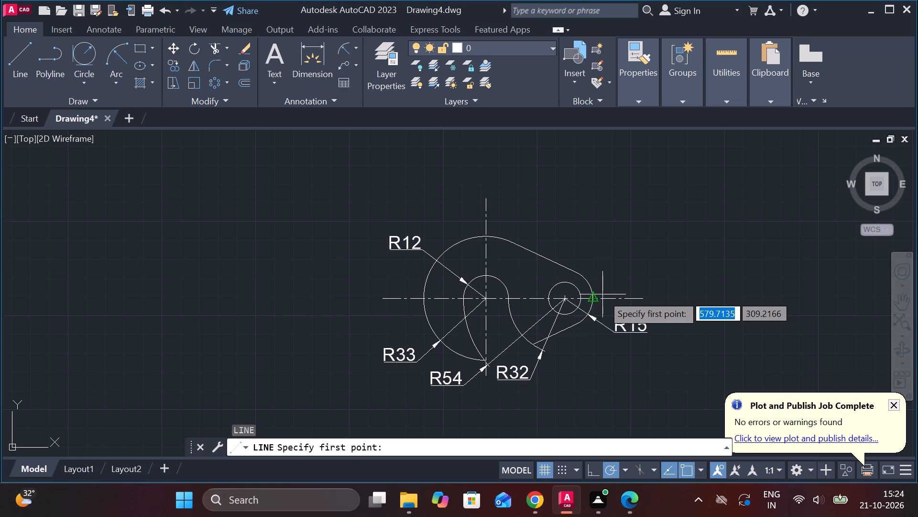
{"action": "left_click", "coordinate": [602, 294]}
{"action": "left_click", "coordinate": [587, 137]}
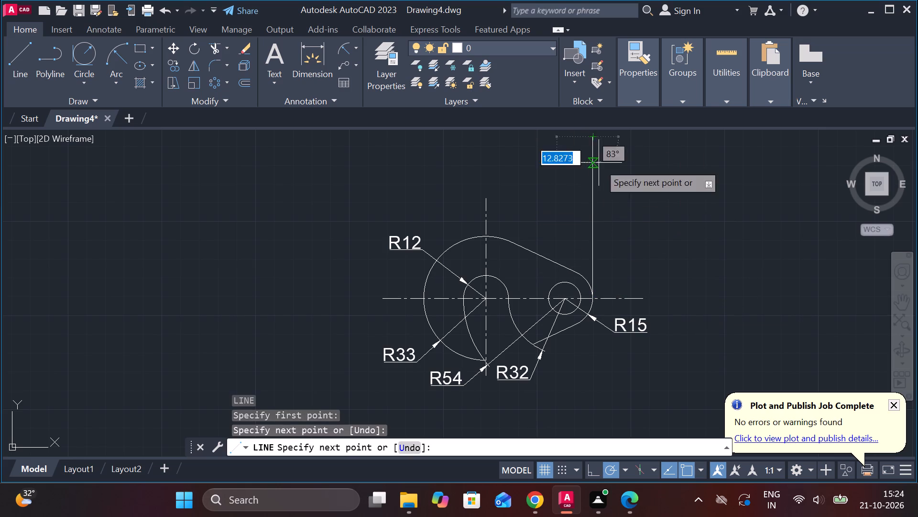
{"action": "key", "text": "Escape"}
{"action": "key", "text": "space"}
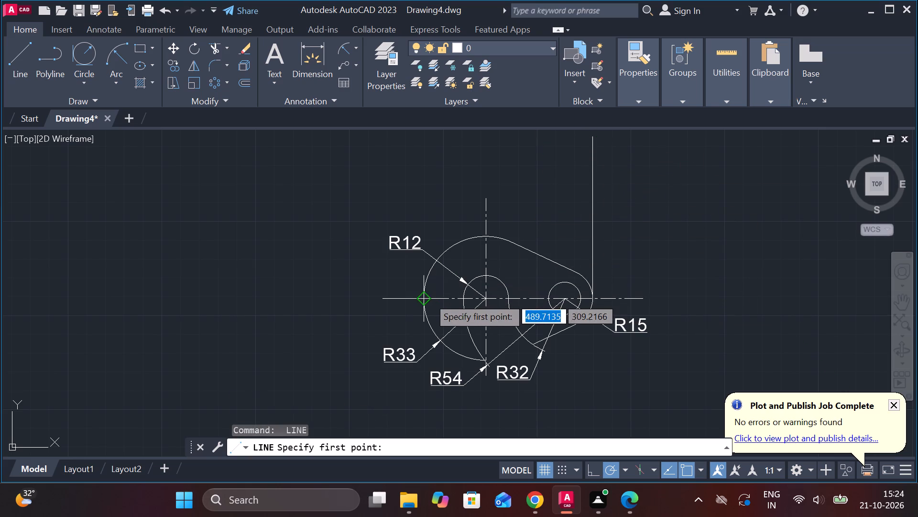
{"action": "left_click", "coordinate": [428, 297]}
{"action": "left_click", "coordinate": [427, 148]}
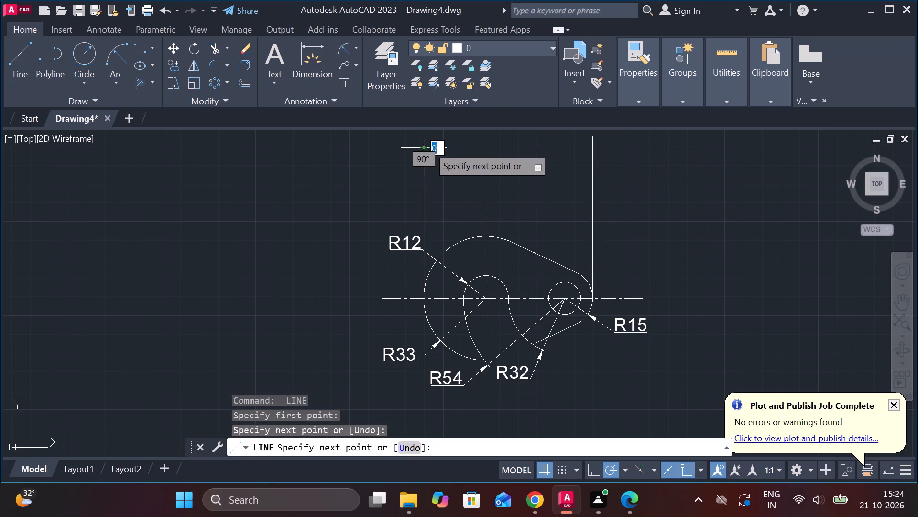
{"action": "key", "text": "Escape"}
Draw a horizontal line between the two projection lines, above the vertical centre line's upper end.
{"action": "key", "text": "l"}
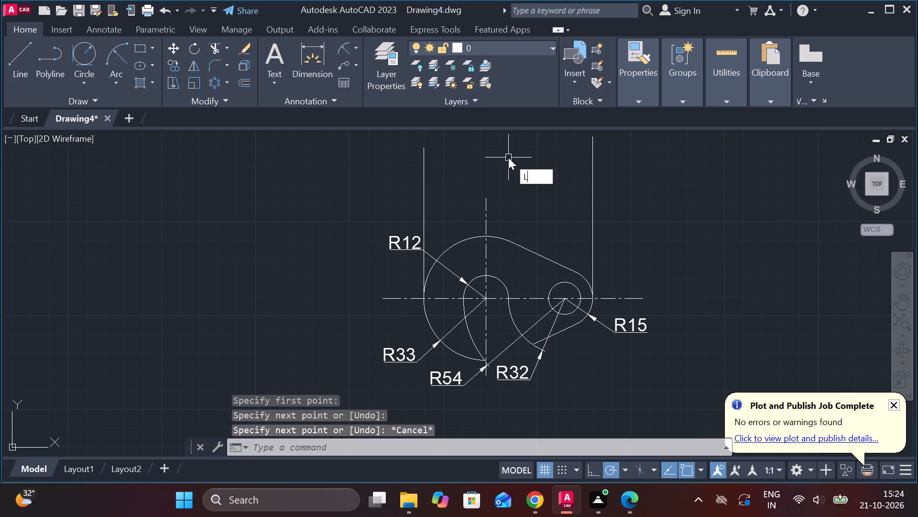
{"action": "key", "text": "Return"}
{"action": "left_click", "coordinate": [432, 180]}
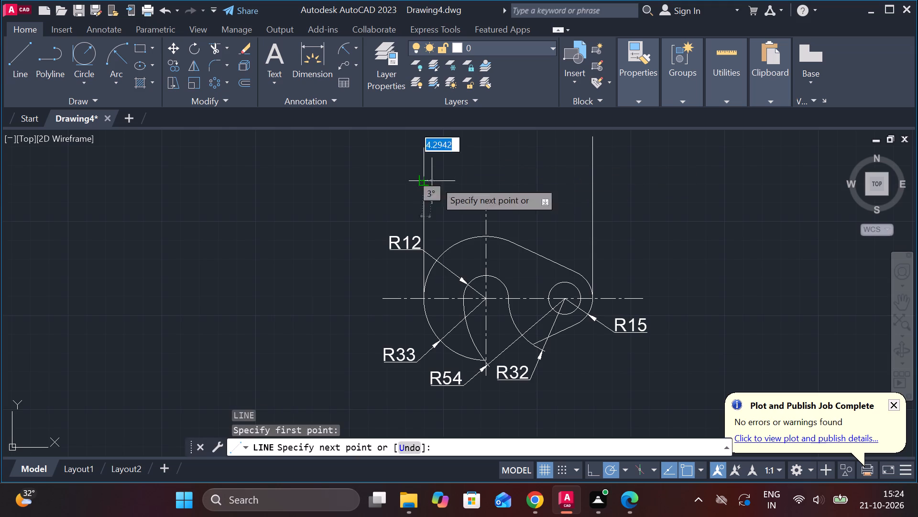
{"action": "left_click", "coordinate": [596, 184]}
{"action": "key", "text": "Escape"}
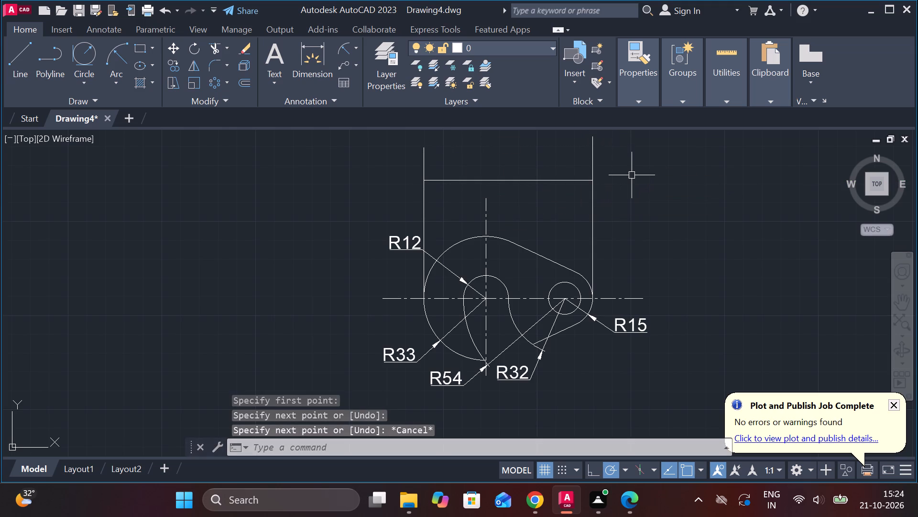
Trim both projection lines where they extend above the horizontal line.
{"action": "type", "text": "TR"}
{"action": "key", "text": "space"}
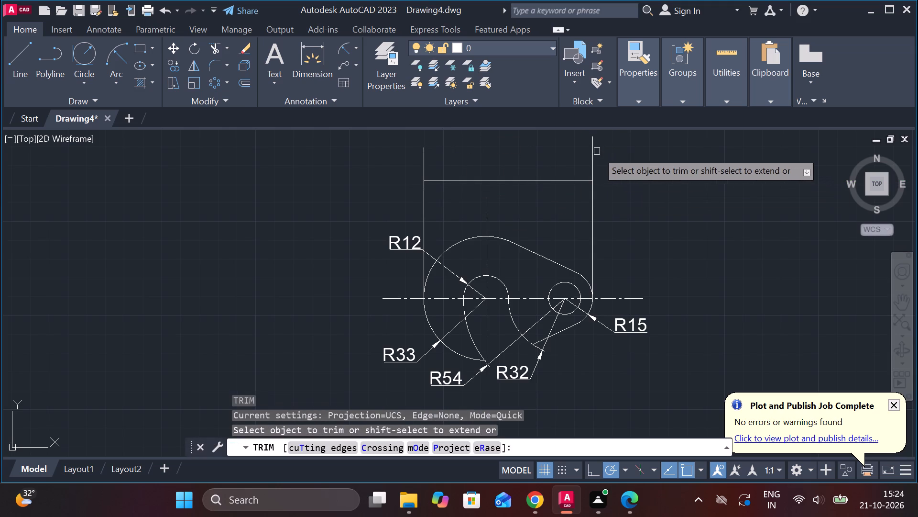
{"action": "left_click", "coordinate": [594, 151]}
{"action": "left_click", "coordinate": [425, 156]}
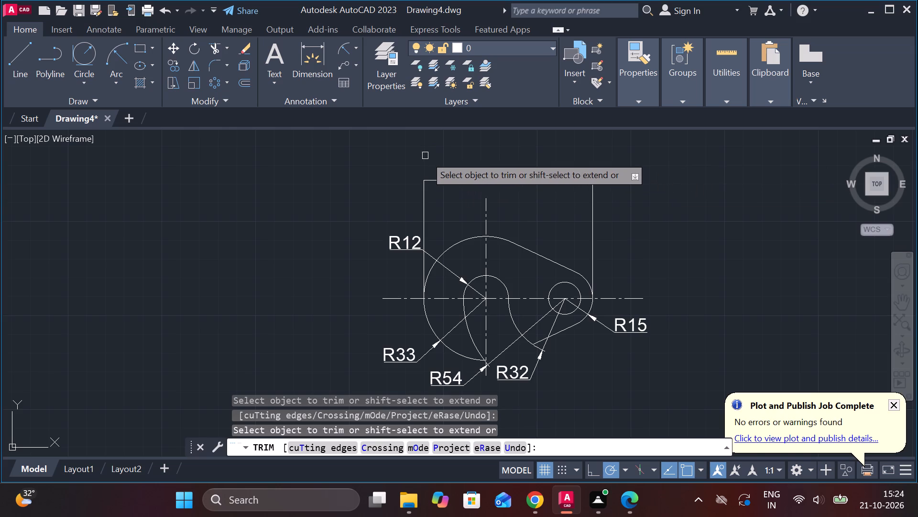
{"action": "key", "text": "Escape"}
Complete a rectangle 12 high and 90 wide on top of the horizontal line, spanning the two projection lines.
{"action": "key", "text": "l"}
{"action": "key", "text": "Return"}
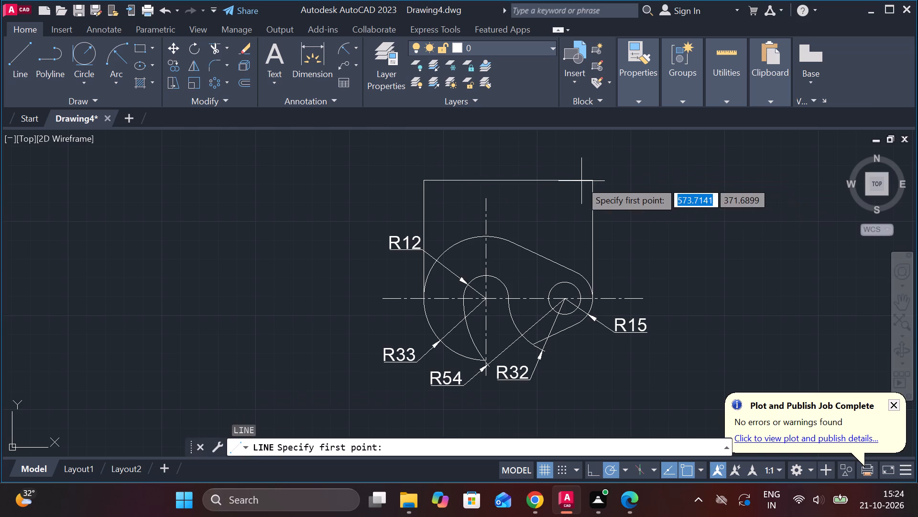
{"action": "left_click", "coordinate": [590, 180]}
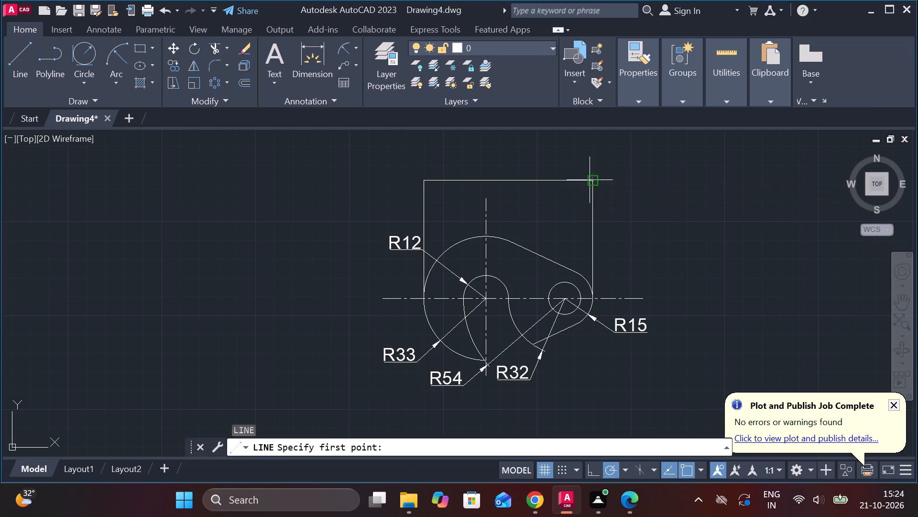
{"action": "middle_click_drag", "start_coordinate": [587, 164], "coordinate": [589, 220]}
{"action": "type", "text": "12"}
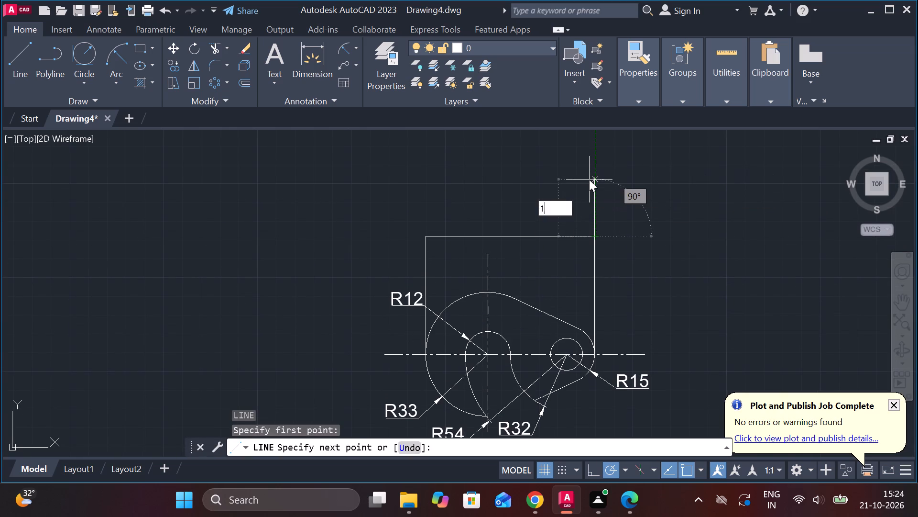
{"action": "key", "text": "space"}
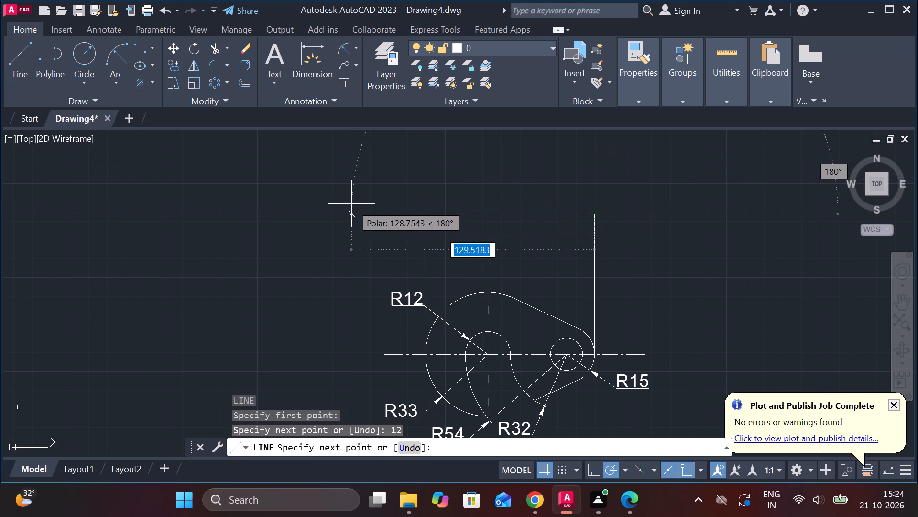
{"action": "left_click", "coordinate": [423, 214]}
{"action": "left_click", "coordinate": [423, 235]}
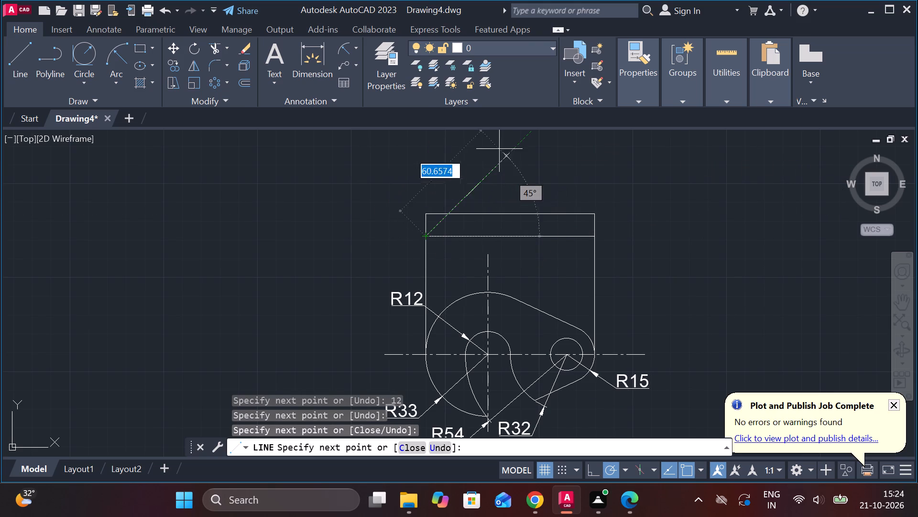
{"action": "key", "text": "Escape"}
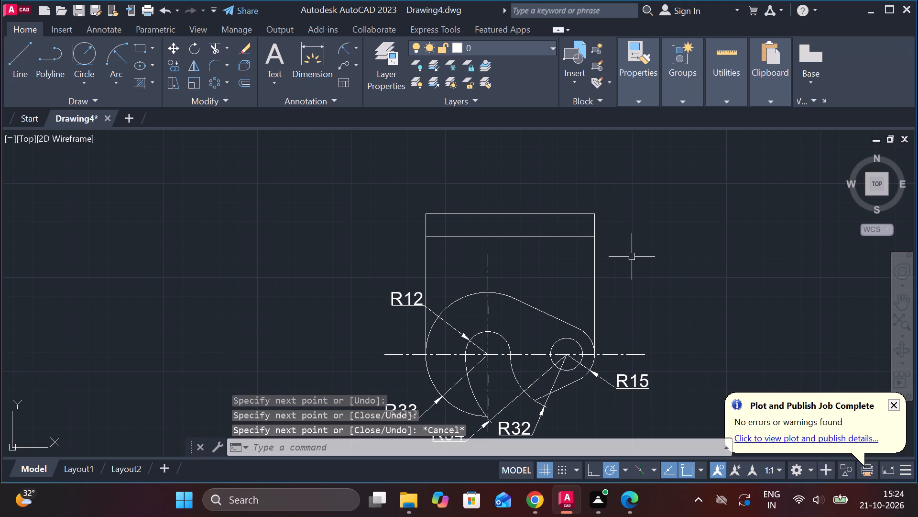
Trim away both outer projection lines between the 12-high rectangle and the slotted part below it.
{"action": "key", "text": "y"}
{"action": "key", "text": "Escape"}
{"action": "type", "text": "TR"}
{"action": "key", "text": "space"}
{"action": "left_click", "coordinate": [597, 252]}
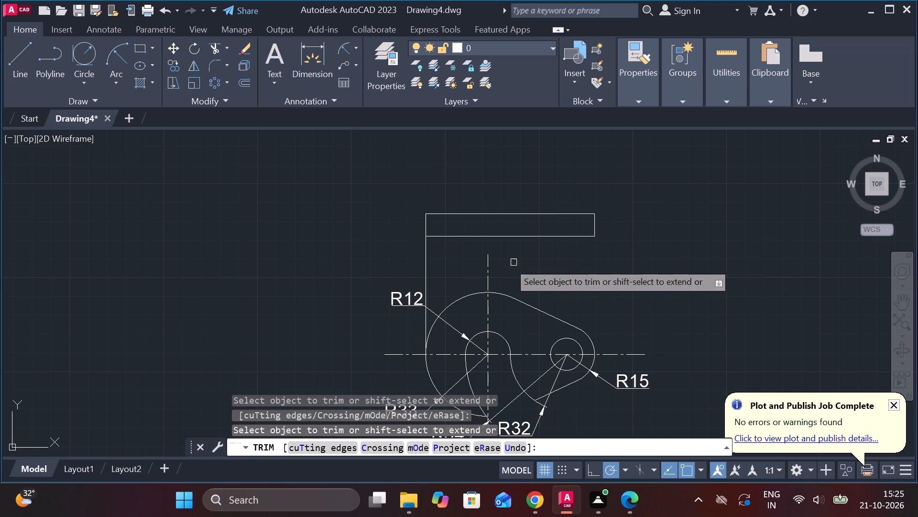
{"action": "left_click", "coordinate": [423, 250]}
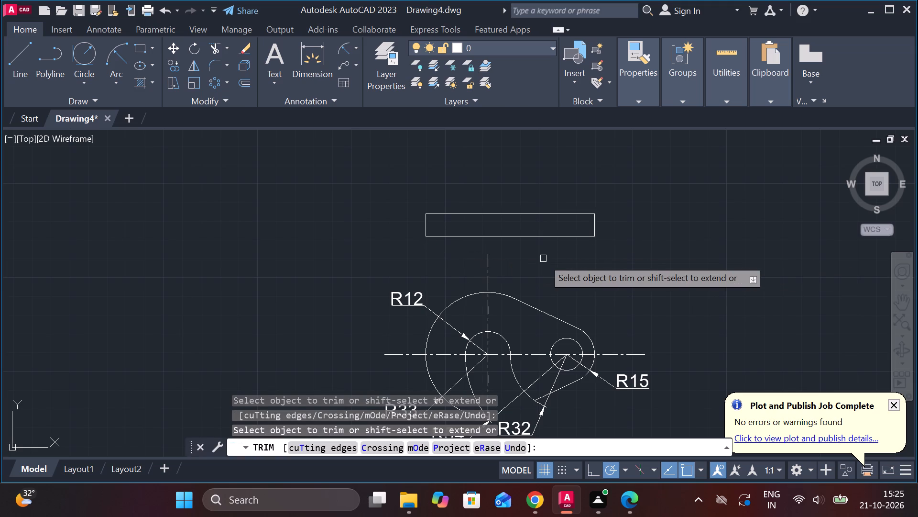
{"action": "key", "text": "Escape"}
Stretch the vertical centre line's upper end through and just beyond the top of the rectangle.
{"action": "left_click", "coordinate": [487, 264]}
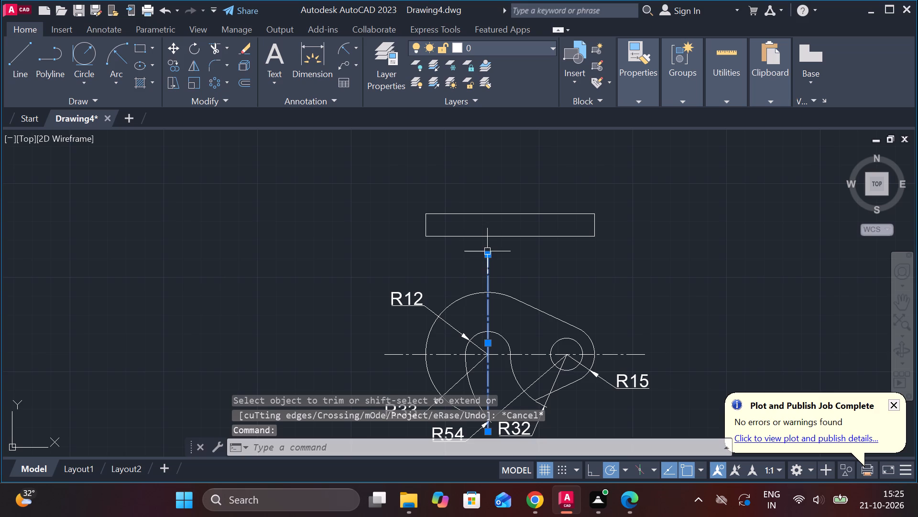
{"action": "left_click", "coordinate": [488, 256]}
{"action": "left_click", "coordinate": [489, 193]}
{"action": "key", "text": "Escape"}
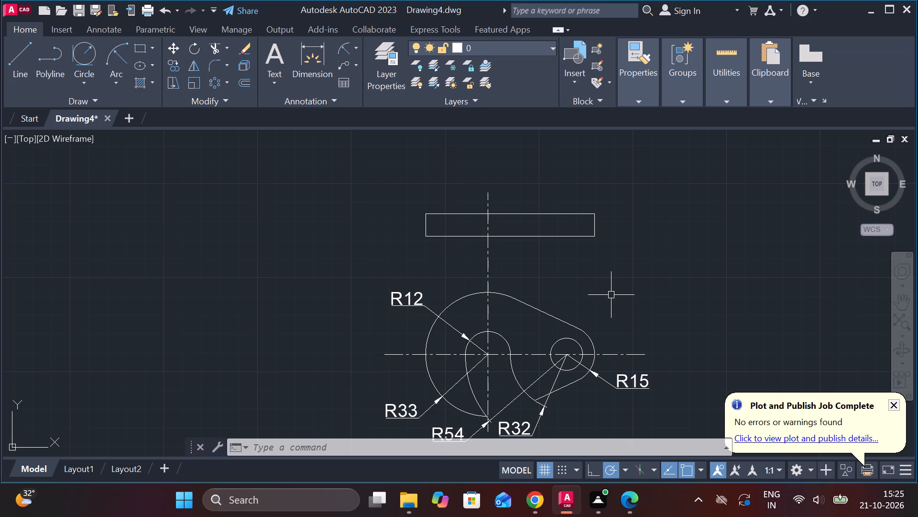
Draw two vertical projection lines from the small circle's outermost side points up through the rectangle.
{"action": "key", "text": "l"}
{"action": "key", "text": "Return"}
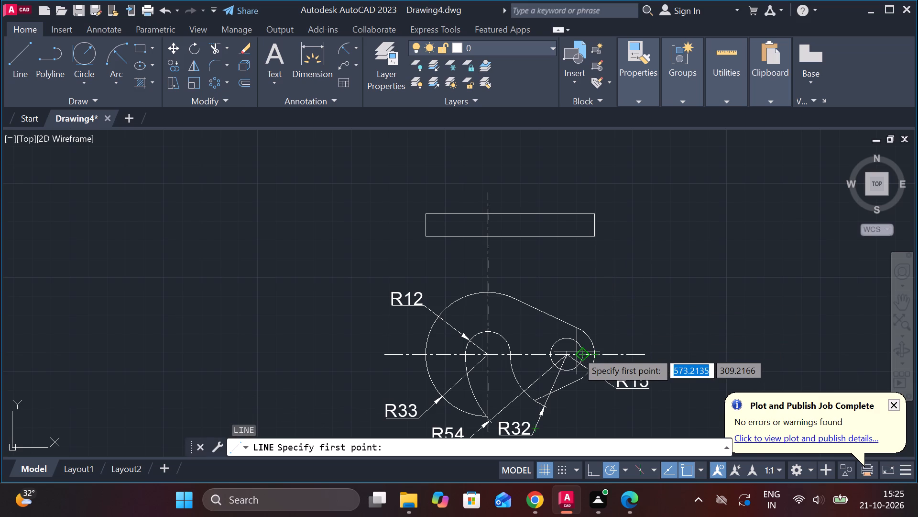
{"action": "scroll", "coordinate": [577, 351], "scroll_direction": "up", "scroll_amount": 2}
{"action": "left_click", "coordinate": [586, 355]}
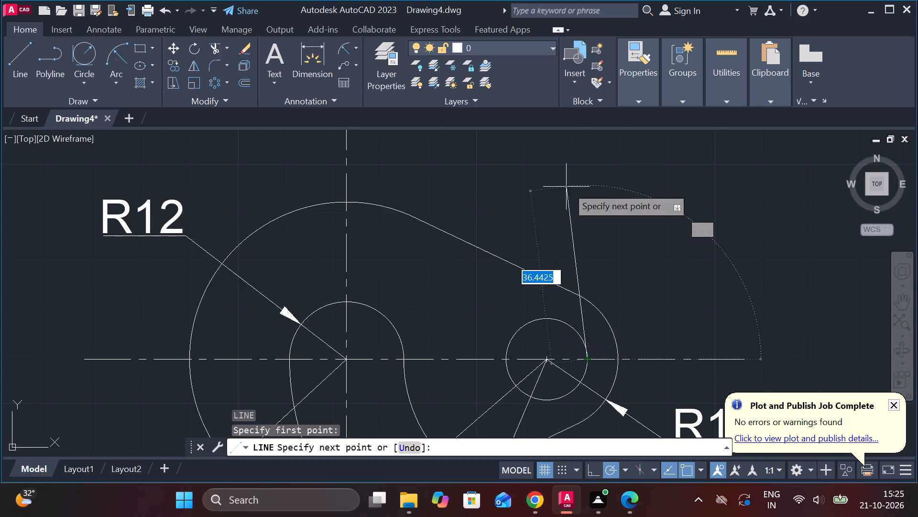
{"action": "middle_click_drag", "start_coordinate": [575, 210], "coordinate": [585, 299]}
{"action": "scroll", "coordinate": [585, 269], "scroll_direction": "down", "scroll_amount": 1}
{"action": "left_click", "coordinate": [589, 136]}
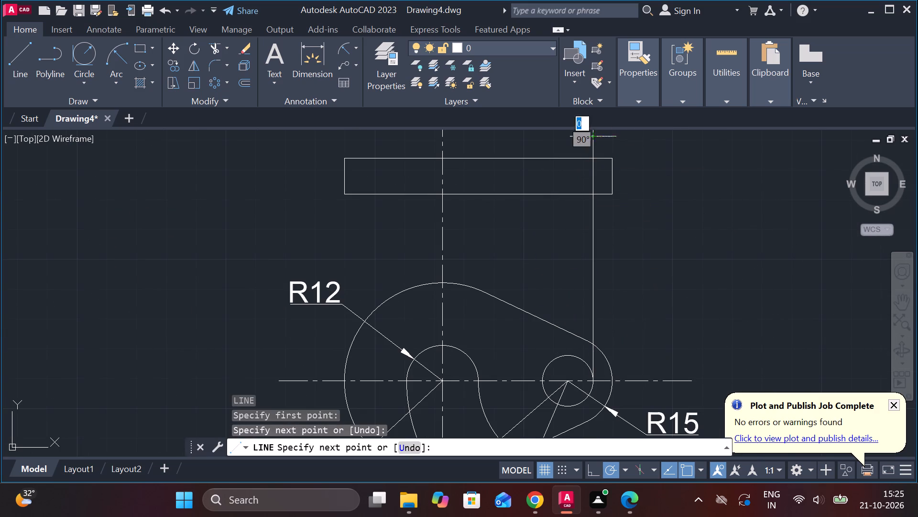
{"action": "key", "text": "Escape"}
{"action": "key", "text": "space"}
{"action": "left_click", "coordinate": [540, 381]}
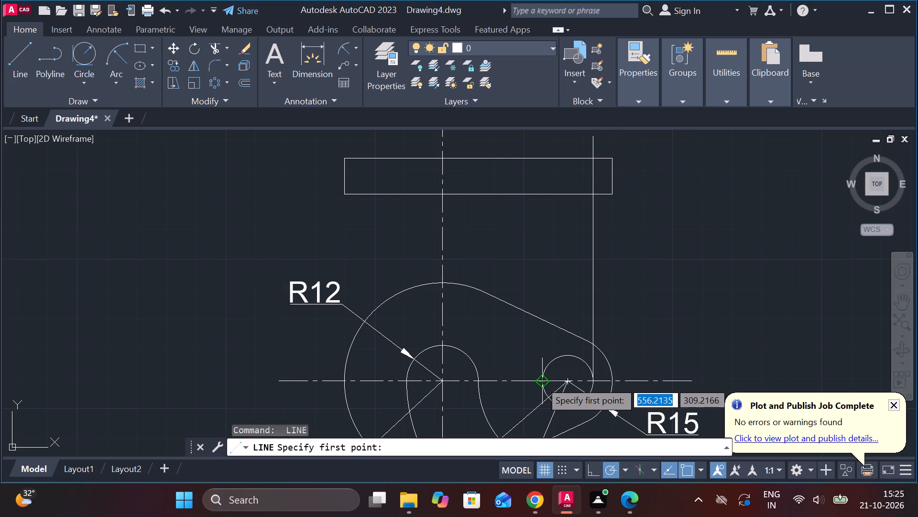
{"action": "middle_click_drag", "start_coordinate": [548, 234], "coordinate": [544, 340]}
{"action": "left_click", "coordinate": [533, 228]}
{"action": "key", "text": "Escape"}
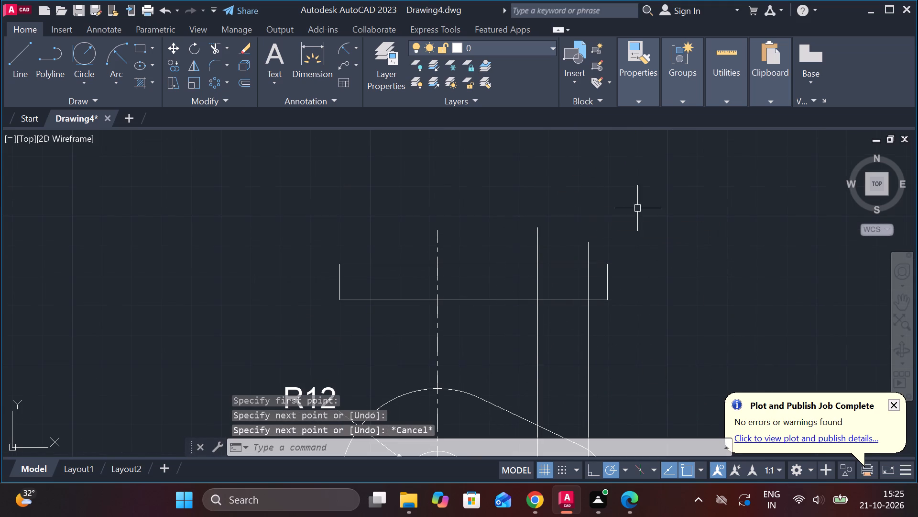
Trim the small circle's two projection lines below and above the rectangle.
{"action": "type", "text": "TR"}
{"action": "key", "text": "space"}
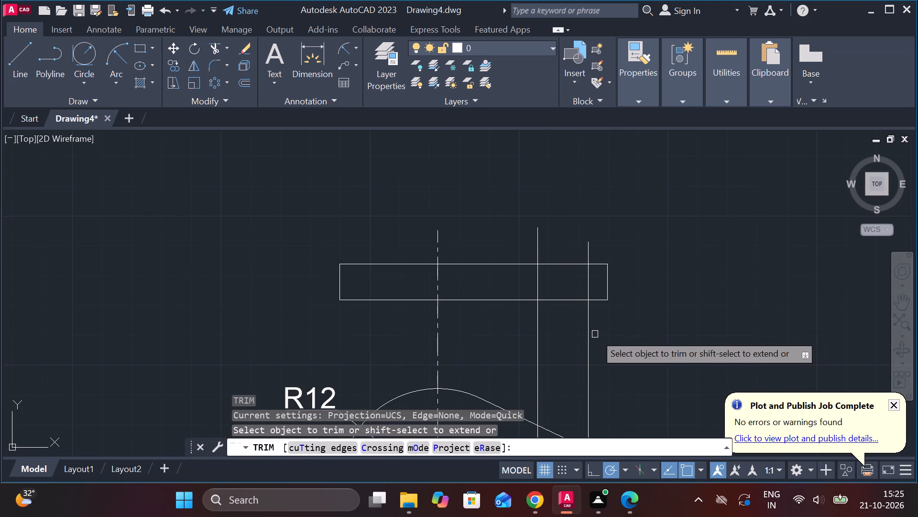
{"action": "left_click_drag", "start_coordinate": [612, 334], "coordinate": [508, 344]}
{"action": "left_click_drag", "start_coordinate": [599, 243], "coordinate": [517, 228]}
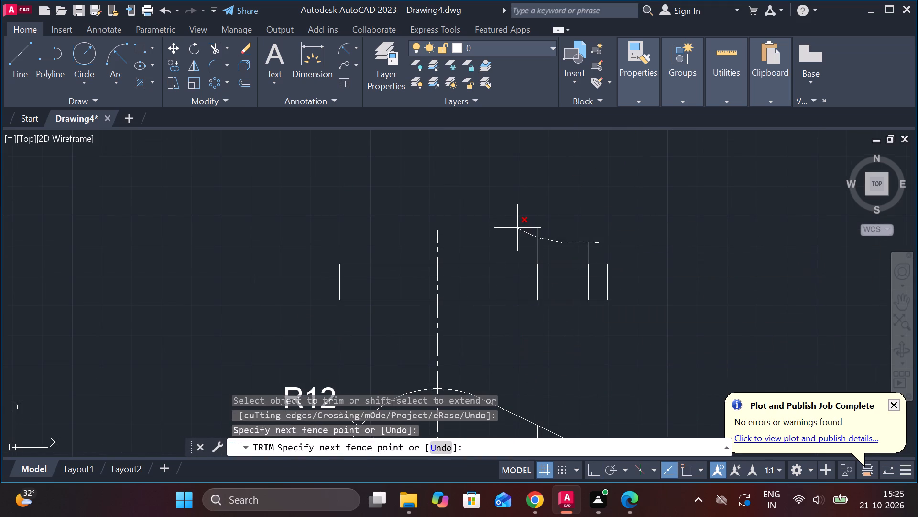
{"action": "left_click_drag", "start_coordinate": [517, 228], "coordinate": [516, 228]}
{"action": "scroll", "coordinate": [639, 238], "scroll_direction": "down", "scroll_amount": 1}
{"action": "middle_click_drag", "start_coordinate": [630, 328], "coordinate": [602, 240]}
{"action": "scroll", "coordinate": [601, 273], "scroll_direction": "up", "scroll_amount": 1}
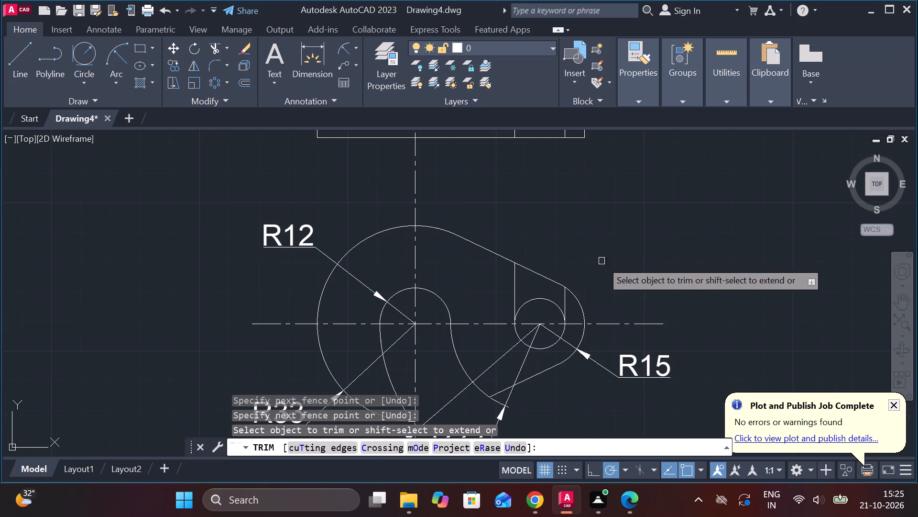
{"action": "key", "text": "Escape"}
Erase the two leftover projection line pieces between the small circle and the part's sloping outline.
{"action": "left_click", "coordinate": [510, 277]}
{"action": "key", "text": "Escape"}
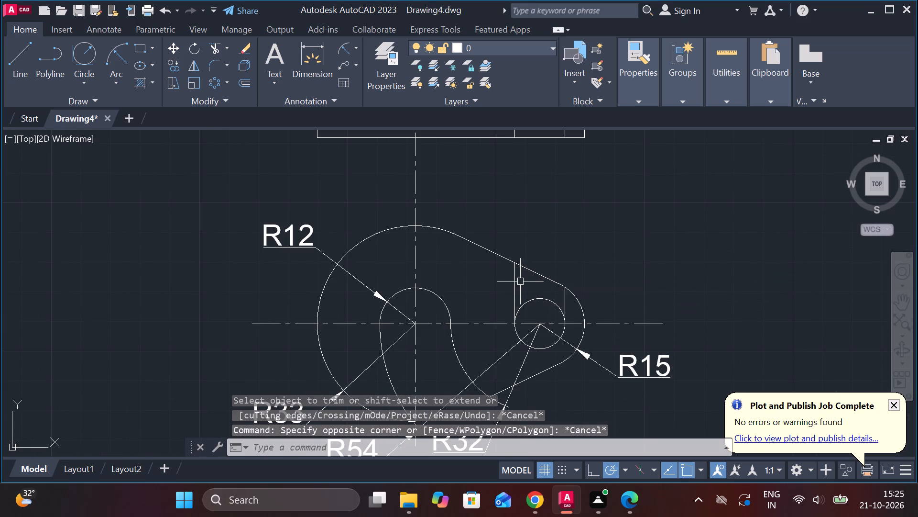
{"action": "left_click", "coordinate": [518, 278]}
{"action": "key", "text": "Escape"}
{"action": "left_click", "coordinate": [516, 281]}
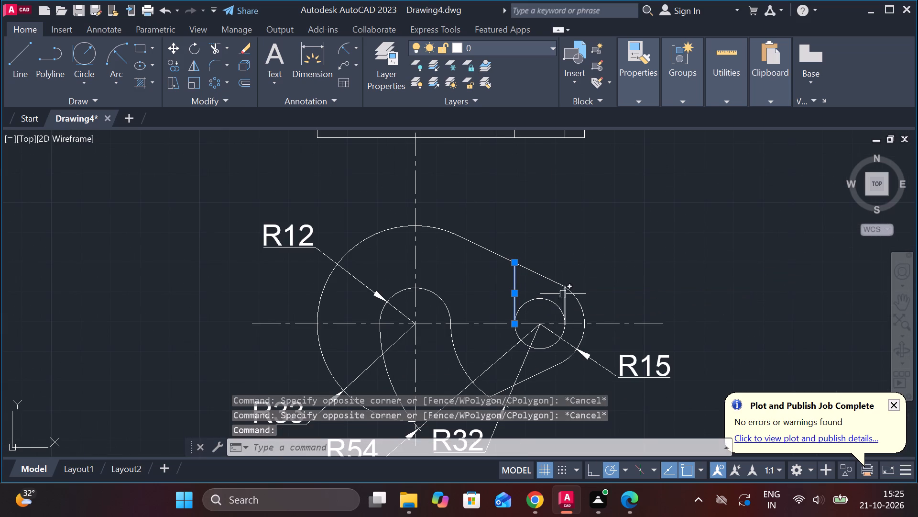
{"action": "left_click", "coordinate": [563, 294]}
{"action": "type", "text": "E"}
{"action": "key", "text": "space"}
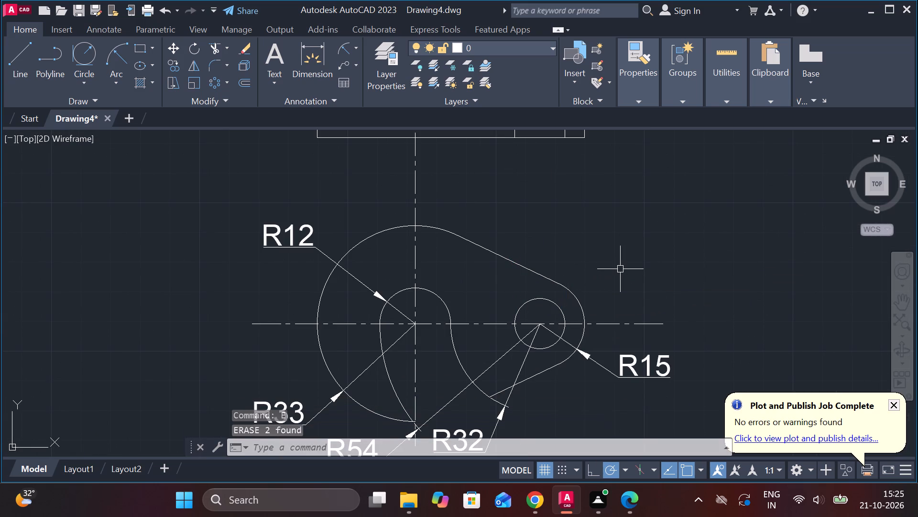
Draw a vertical line from the small circle's centre up past the top of the rectangle.
{"action": "key", "text": "l"}
{"action": "key", "text": "Return"}
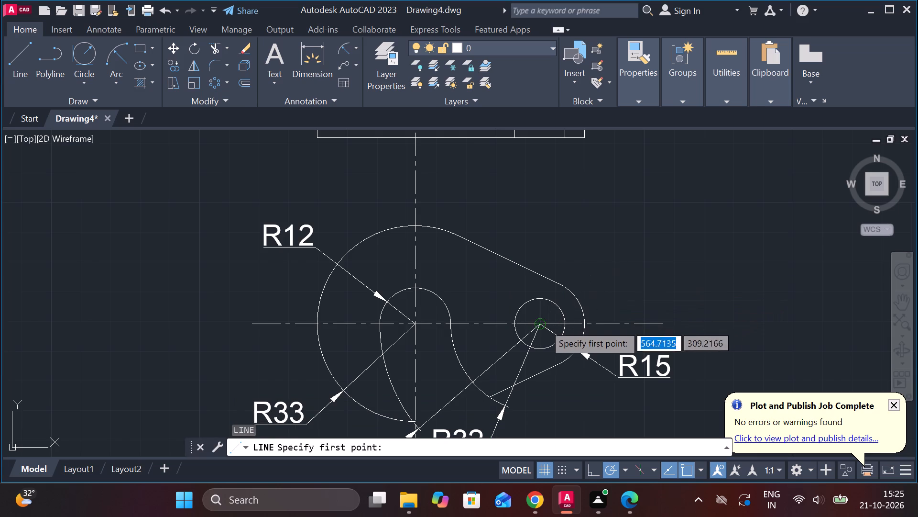
{"action": "left_click", "coordinate": [544, 324]}
{"action": "middle_click_drag", "start_coordinate": [535, 260], "coordinate": [507, 428]}
{"action": "left_click", "coordinate": [507, 215]}
{"action": "key", "text": "Escape"}
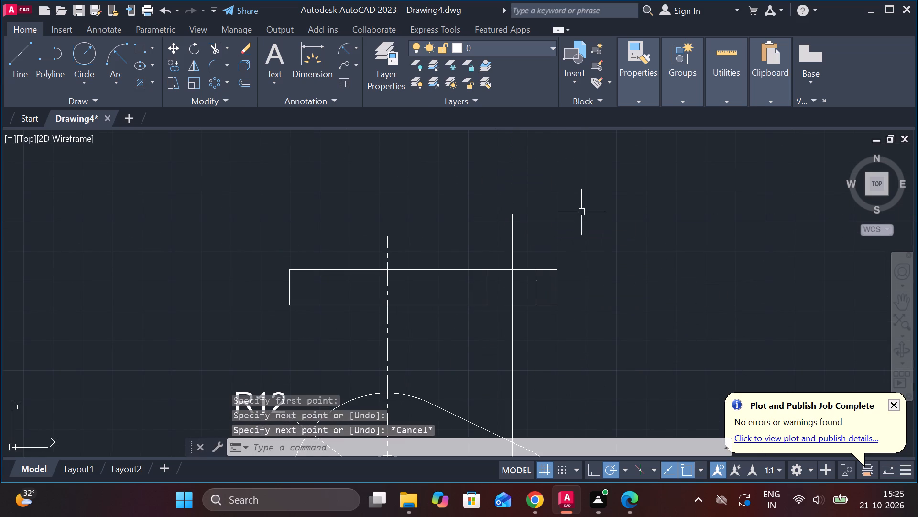
Trim the small circle's centre projection line to the rectangle and erase its leftover piece inside the lower view.
{"action": "type", "text": "TR"}
{"action": "key", "text": "space"}
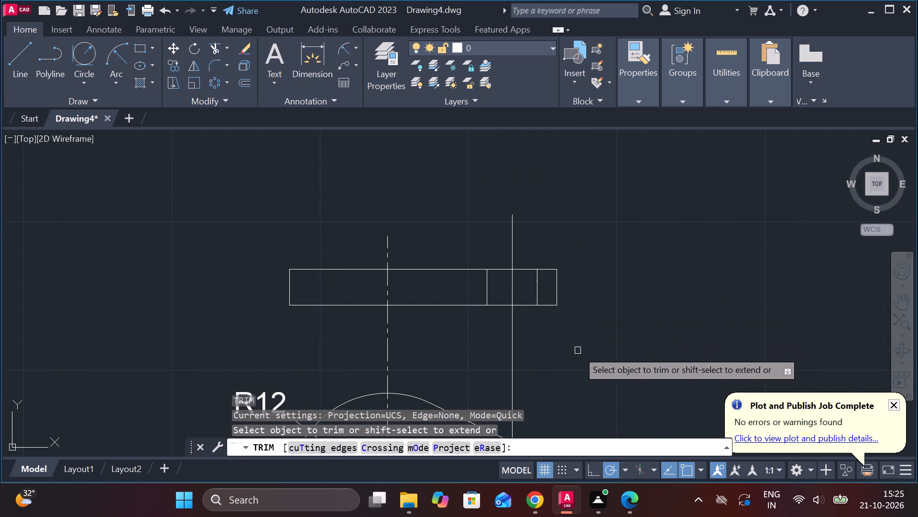
{"action": "left_click_drag", "start_coordinate": [578, 350], "coordinate": [491, 378]}
{"action": "left_click_drag", "start_coordinate": [558, 237], "coordinate": [469, 227]}
{"action": "scroll", "coordinate": [713, 264], "scroll_direction": "down", "scroll_amount": 1}
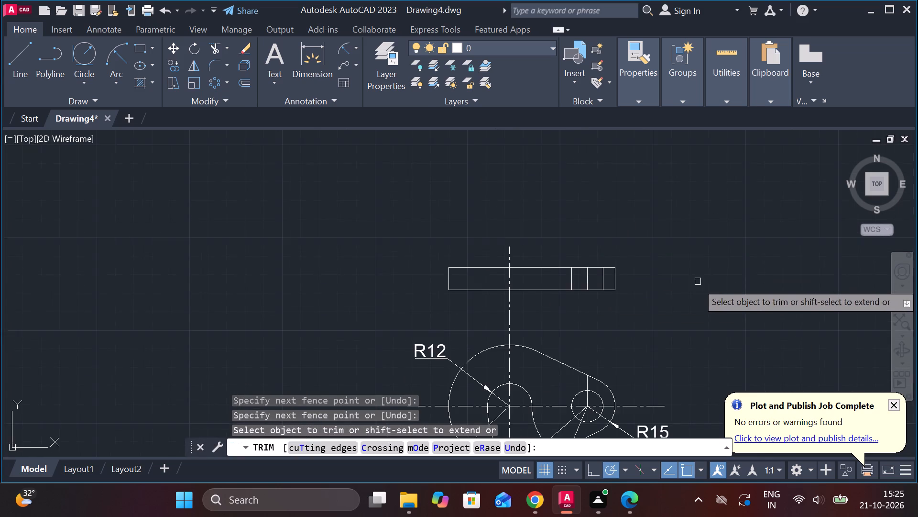
{"action": "middle_click_drag", "start_coordinate": [692, 288], "coordinate": [652, 200]}
{"action": "scroll", "coordinate": [664, 250], "scroll_direction": "up", "scroll_amount": 2}
{"action": "key", "text": "Escape"}
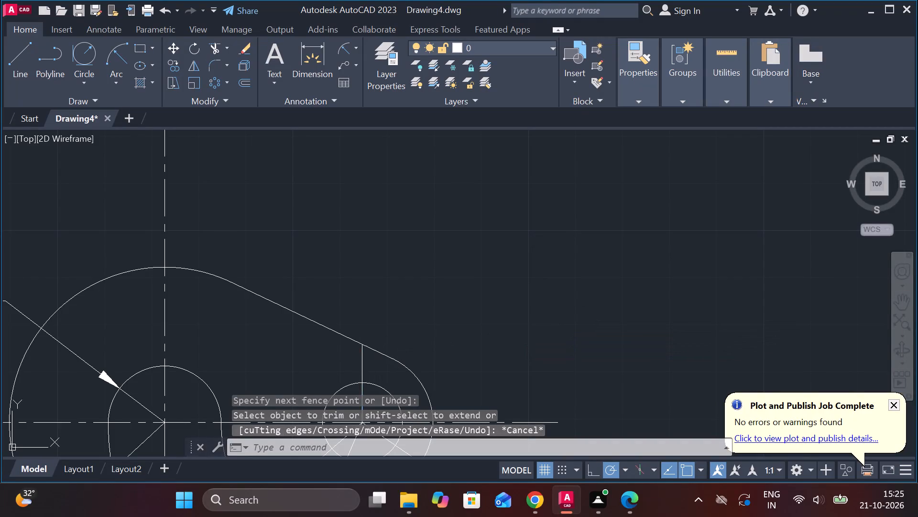
{"action": "left_click", "coordinate": [363, 361]}
{"action": "type", "text": "E"}
{"action": "key", "text": "space"}
Draw vertical projection lines from both ends of the radius-12 slot arc up past the top of the rectangle.
{"action": "scroll", "coordinate": [469, 315], "scroll_direction": "down", "scroll_amount": 2}
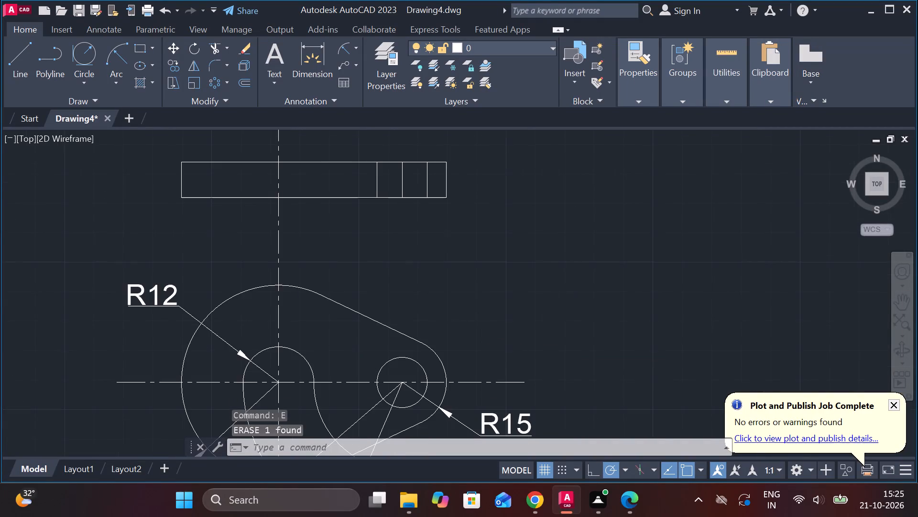
{"action": "middle_click_drag", "start_coordinate": [438, 284], "coordinate": [462, 288]}
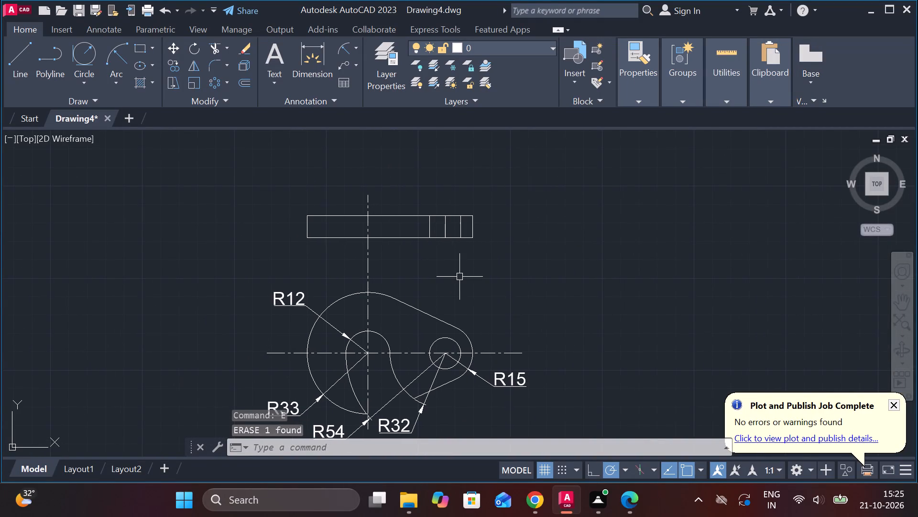
{"action": "key", "text": "l"}
{"action": "key", "text": "Return"}
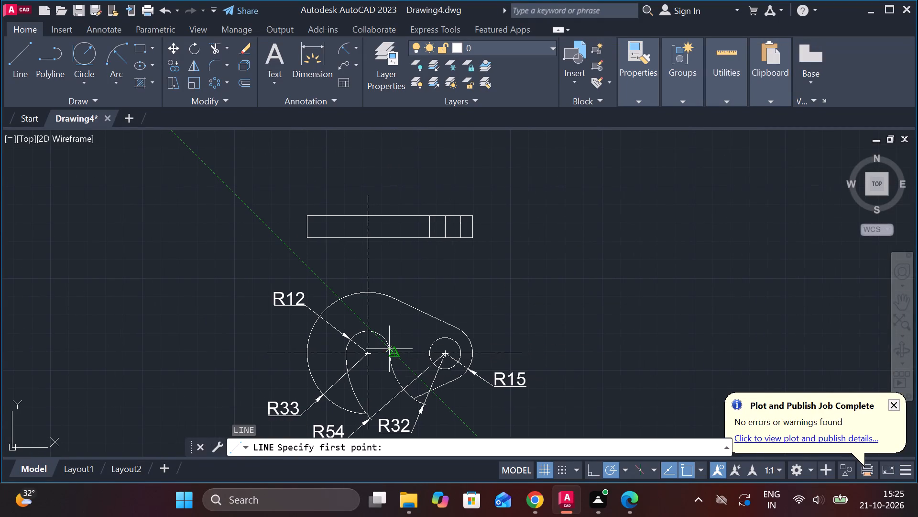
{"action": "scroll", "coordinate": [393, 351], "scroll_direction": "up", "scroll_amount": 2}
{"action": "left_click", "coordinate": [378, 361]}
{"action": "scroll", "coordinate": [389, 217], "scroll_direction": "down", "scroll_amount": 1}
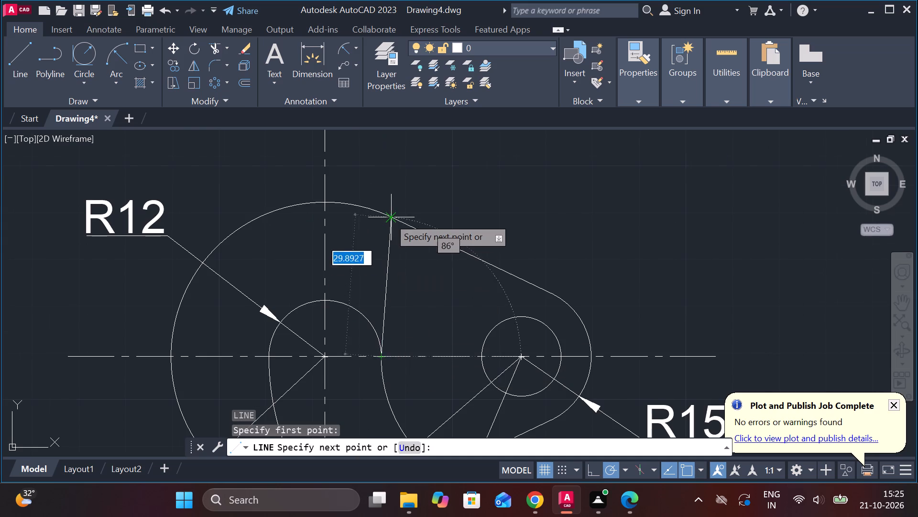
{"action": "middle_click_drag", "start_coordinate": [390, 213], "coordinate": [403, 344]}
{"action": "left_click", "coordinate": [397, 162]}
{"action": "key", "text": "Escape"}
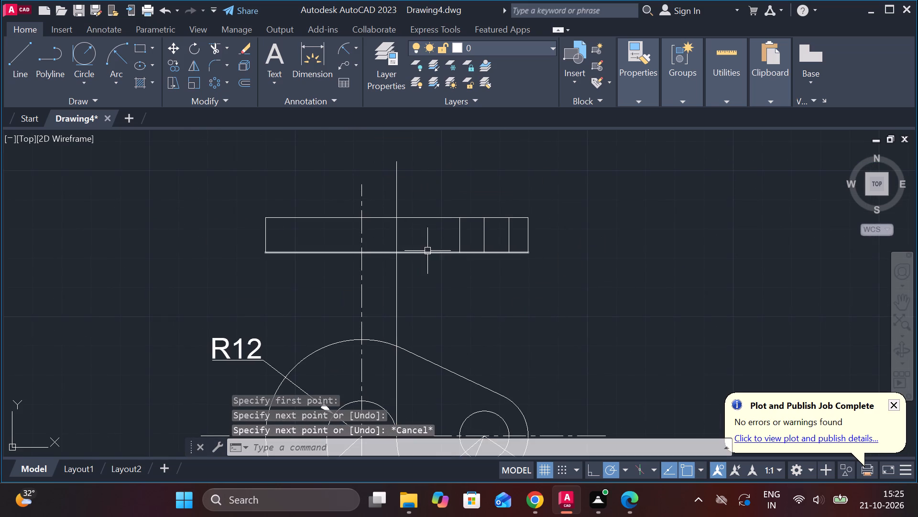
{"action": "middle_click_drag", "start_coordinate": [416, 272], "coordinate": [460, 184]}
{"action": "key", "text": "space"}
{"action": "left_click", "coordinate": [374, 348]}
{"action": "middle_click_drag", "start_coordinate": [373, 148], "coordinate": [374, 187]}
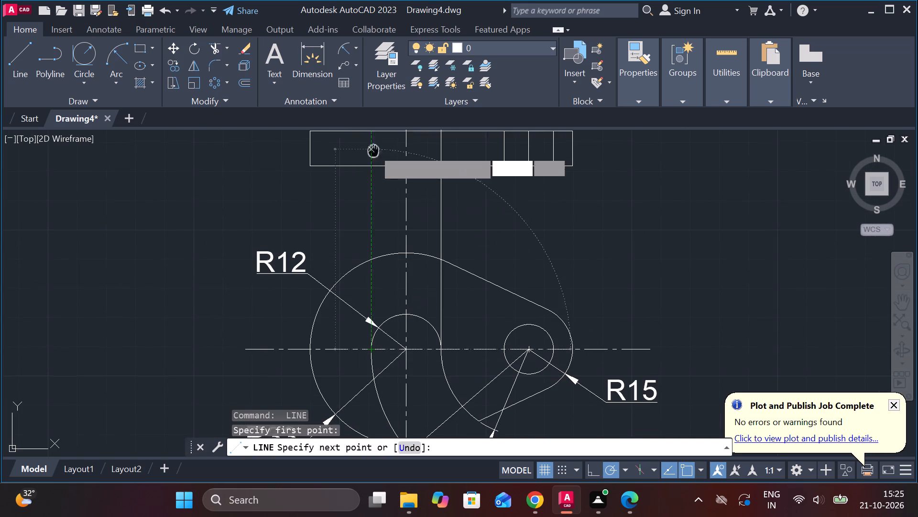
{"action": "middle_click_drag", "start_coordinate": [374, 187], "coordinate": [359, 276]}
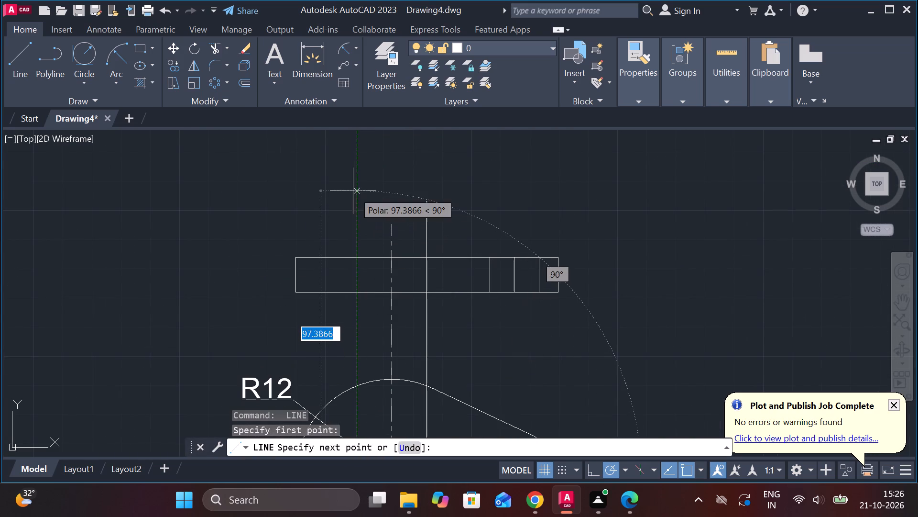
{"action": "left_click", "coordinate": [353, 191]}
{"action": "key", "text": "Escape"}
Trim the slot's two projection lines to the rectangle and erase their leftover pieces inside the lower view.
{"action": "type", "text": "TR"}
{"action": "key", "text": "space"}
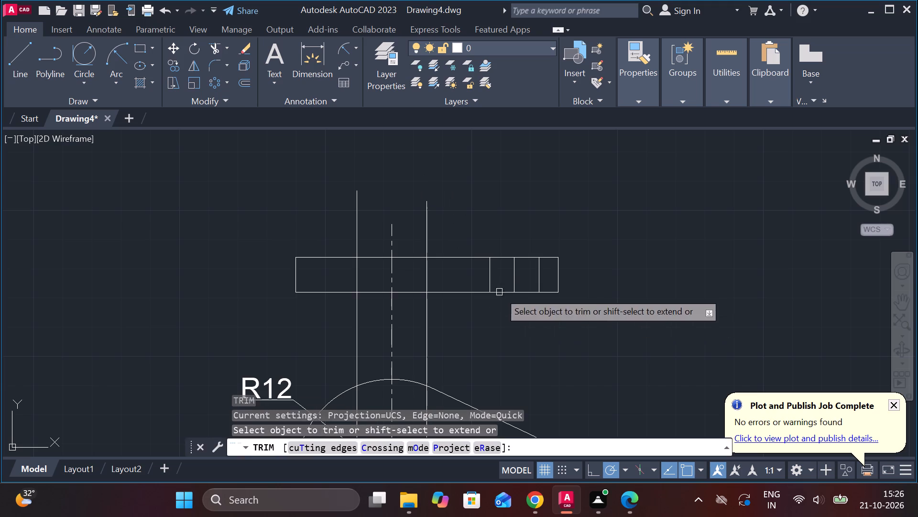
{"action": "left_click_drag", "start_coordinate": [446, 219], "coordinate": [311, 201]}
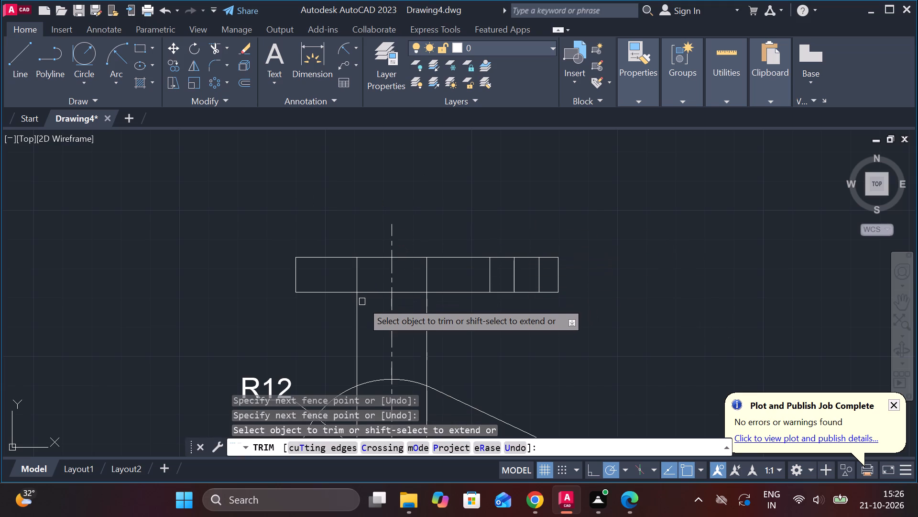
{"action": "left_click", "coordinate": [359, 305]}
{"action": "left_click", "coordinate": [425, 303]}
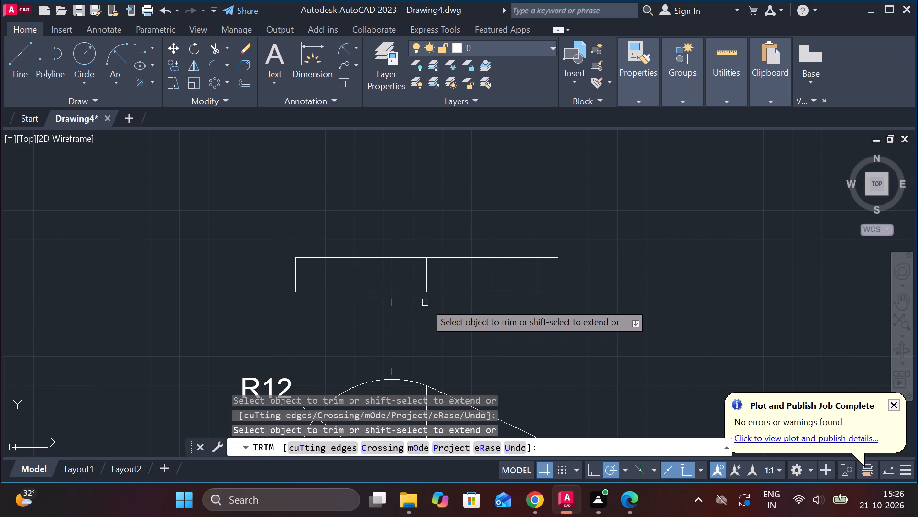
{"action": "scroll", "coordinate": [446, 310], "scroll_direction": "down", "scroll_amount": 1}
{"action": "middle_click_drag", "start_coordinate": [473, 316], "coordinate": [508, 281]}
{"action": "key", "text": "Escape"}
{"action": "left_click", "coordinate": [470, 344]}
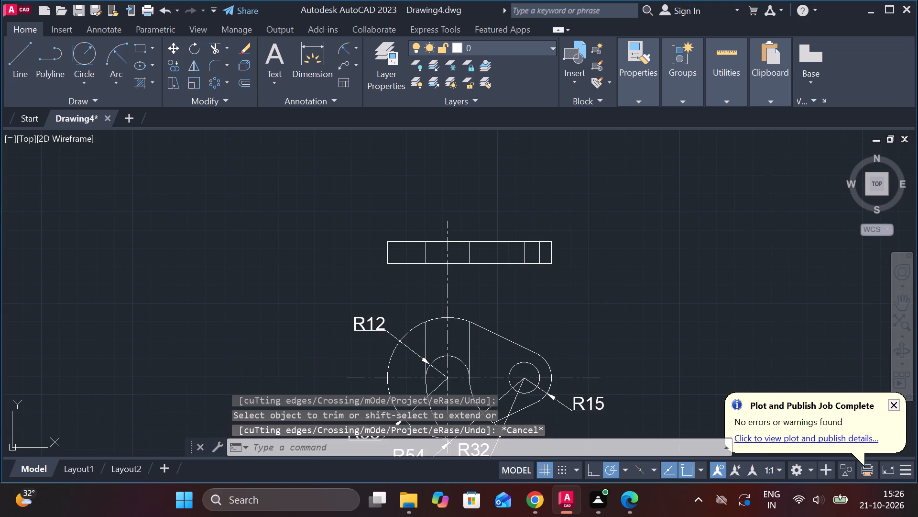
{"action": "left_click", "coordinate": [428, 339]}
{"action": "type", "text": "E"}
{"action": "key", "text": "space"}
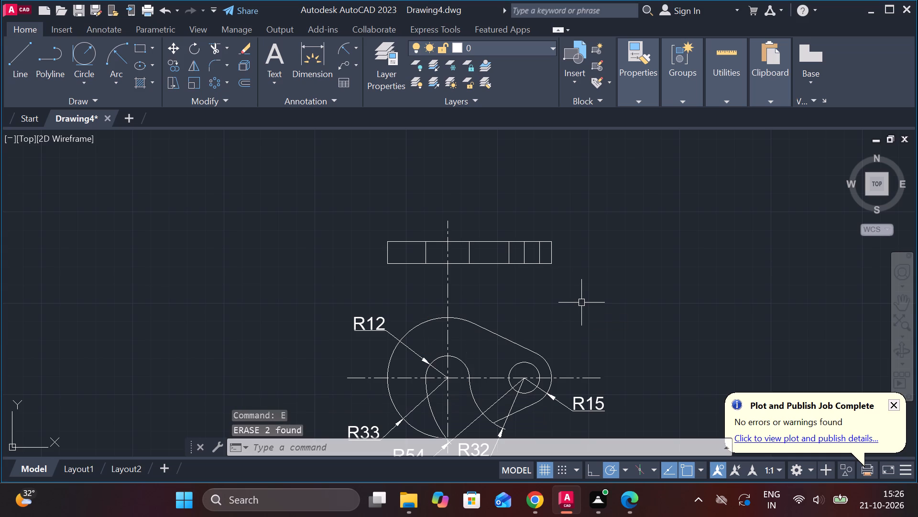
Add a vertical linear dimension for the upper view's height, placed just beyond the edge nearest the small hole.
{"action": "middle_click_drag", "start_coordinate": [581, 292], "coordinate": [567, 249]}
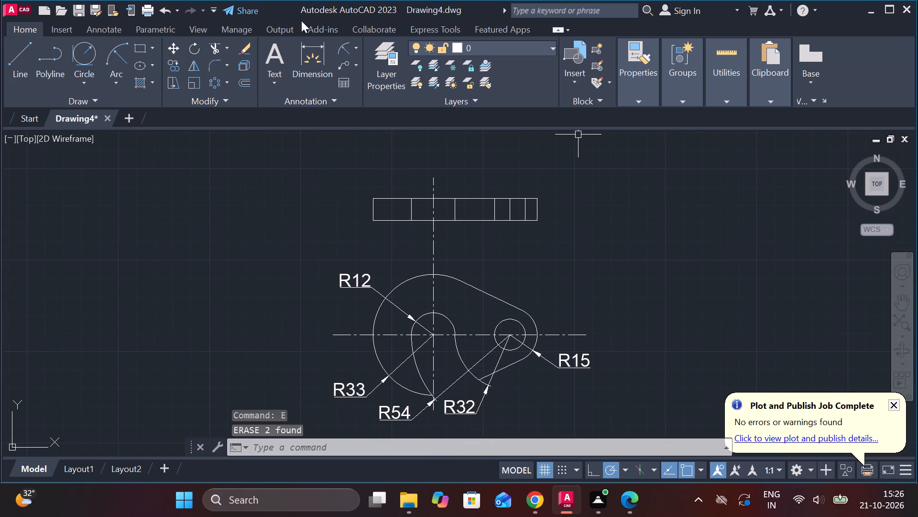
{"action": "left_click", "coordinate": [357, 47]}
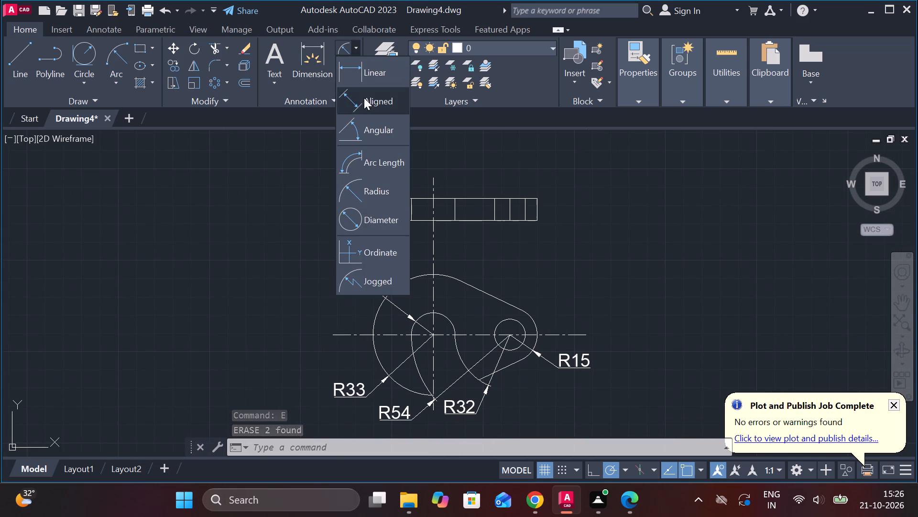
{"action": "left_click", "coordinate": [361, 77]}
{"action": "scroll", "coordinate": [503, 177], "scroll_direction": "up", "scroll_amount": 2}
{"action": "left_click", "coordinate": [581, 235]}
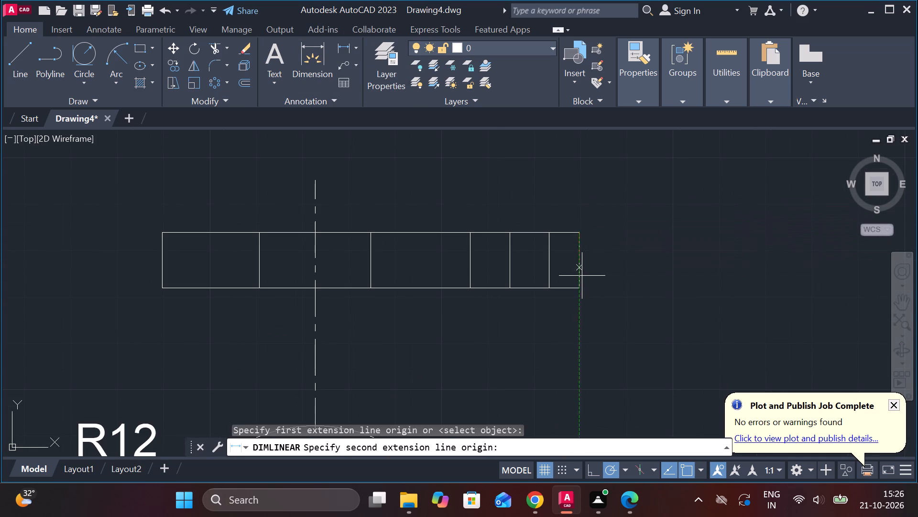
{"action": "left_click", "coordinate": [584, 290]}
{"action": "left_click", "coordinate": [635, 283]}
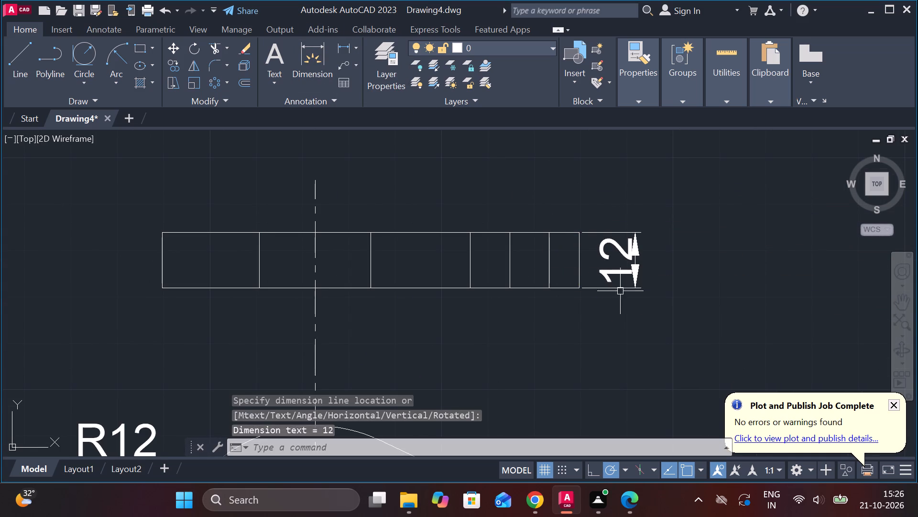
Add a horizontal linear dimension across the small hole's two projected edges, placed below the upper view.
{"action": "key", "text": "space"}
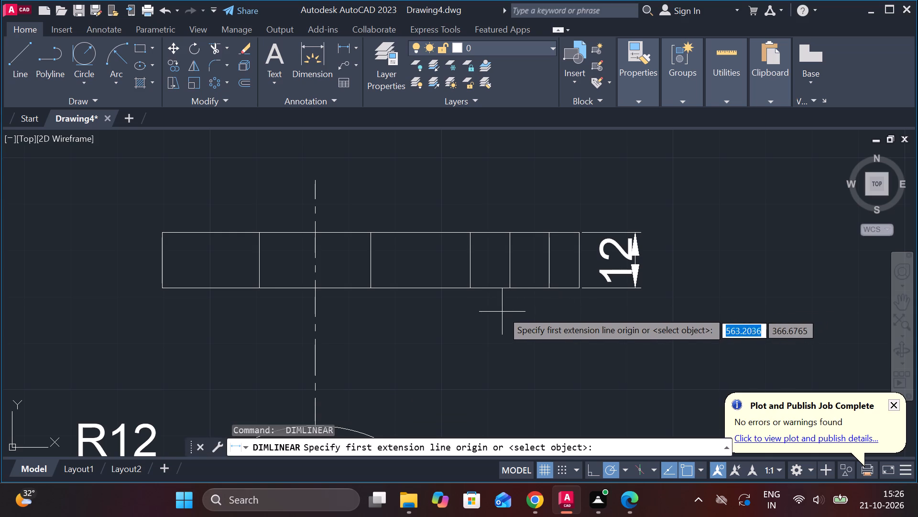
{"action": "left_click", "coordinate": [478, 290]}
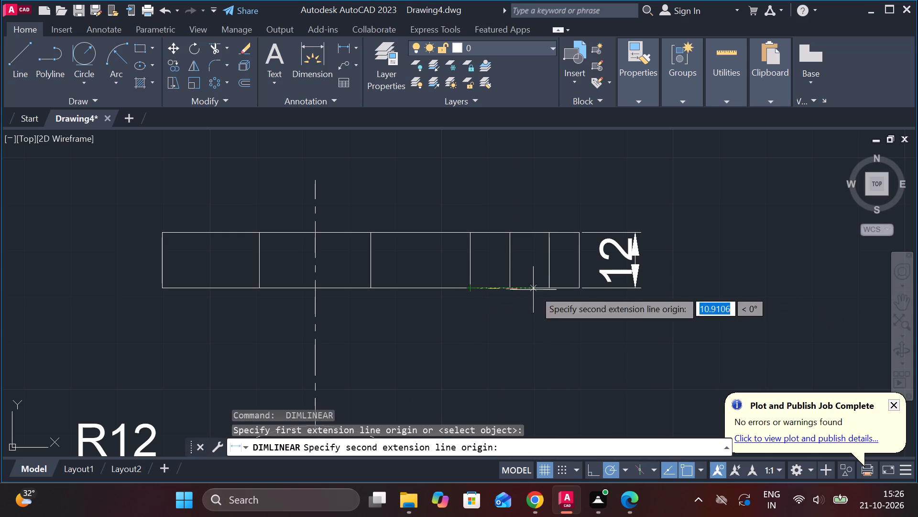
{"action": "left_click", "coordinate": [546, 290]}
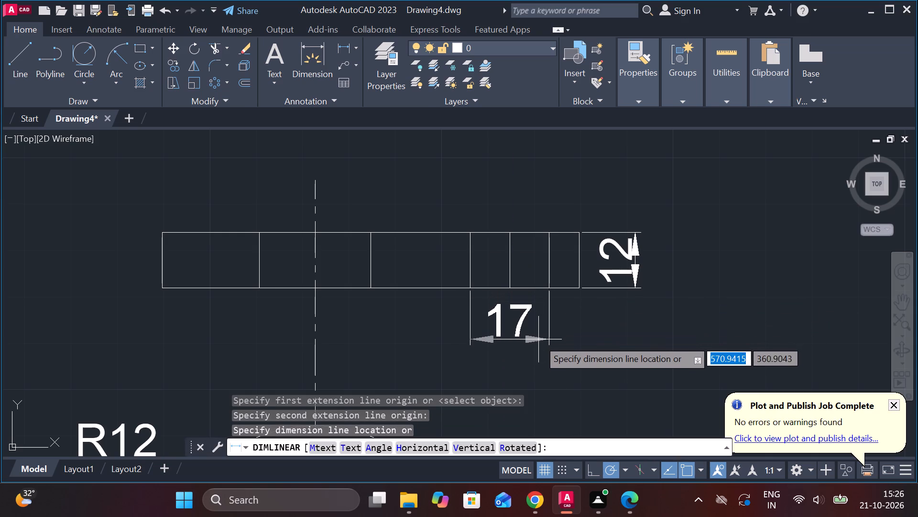
{"action": "left_click", "coordinate": [538, 339]}
Add a diameter symbol in front of the small hole's 17 dimension text.
{"action": "middle_click_drag", "start_coordinate": [544, 335], "coordinate": [535, 296]}
{"action": "double_click", "coordinate": [493, 285]}
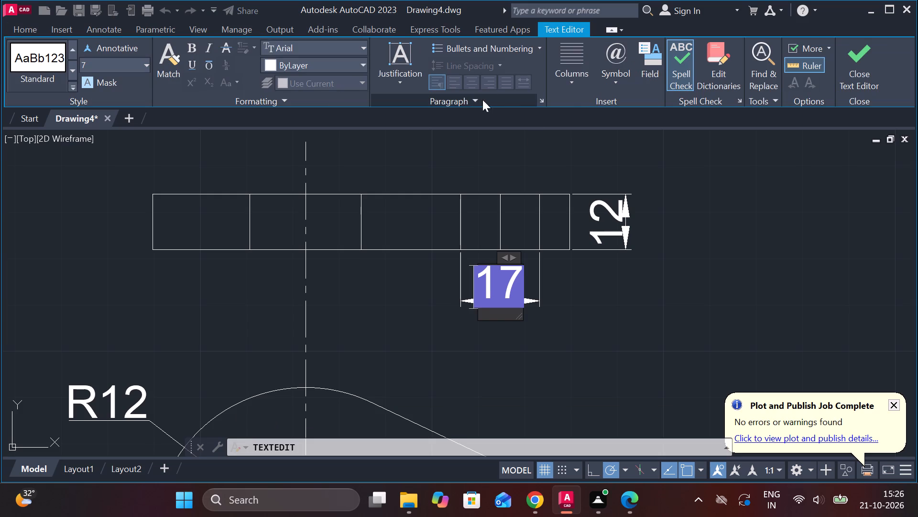
{"action": "left_click", "coordinate": [614, 83]}
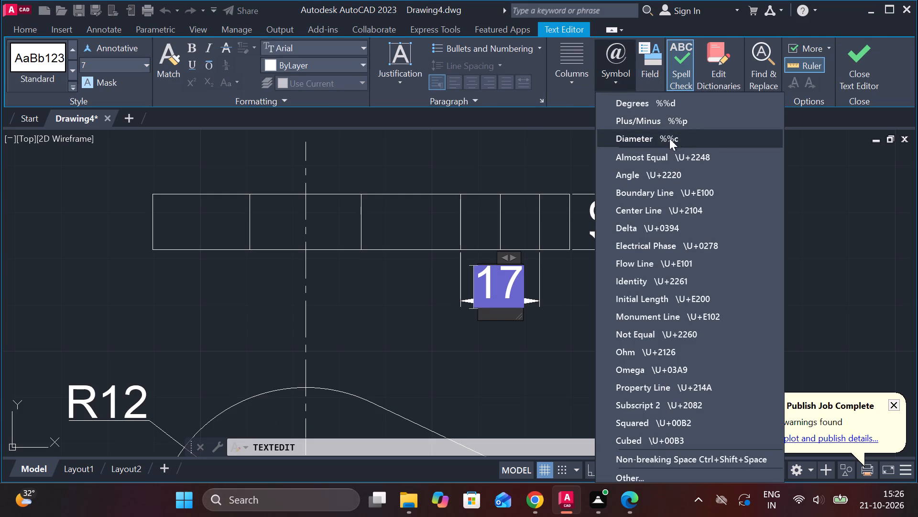
{"action": "left_click", "coordinate": [665, 138]}
{"action": "left_click", "coordinate": [854, 79]}
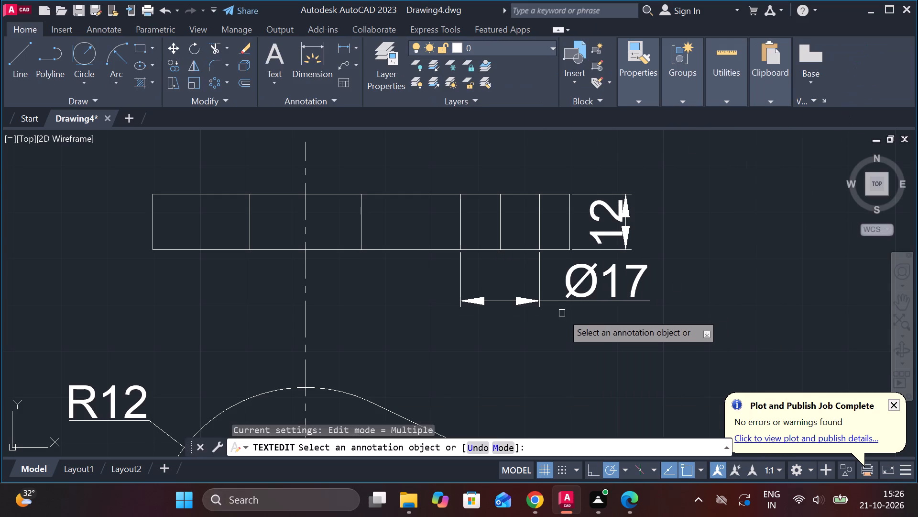
{"action": "scroll", "coordinate": [562, 313], "scroll_direction": "down", "scroll_amount": 2}
{"action": "middle_click_drag", "start_coordinate": [568, 337], "coordinate": [563, 268]}
{"action": "key", "text": "Escape"}
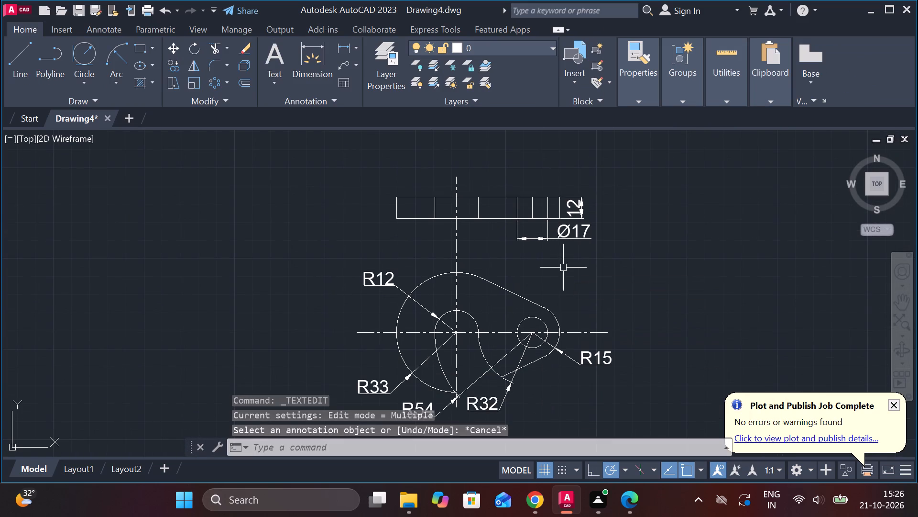
Hatch the upper view's three solid regions with ANSI31, leaving the slot and small hole openings empty.
{"action": "left_click", "coordinate": [139, 85]}
{"action": "scroll", "coordinate": [343, 216], "scroll_direction": "up", "scroll_amount": 1}
{"action": "left_click", "coordinate": [450, 200]}
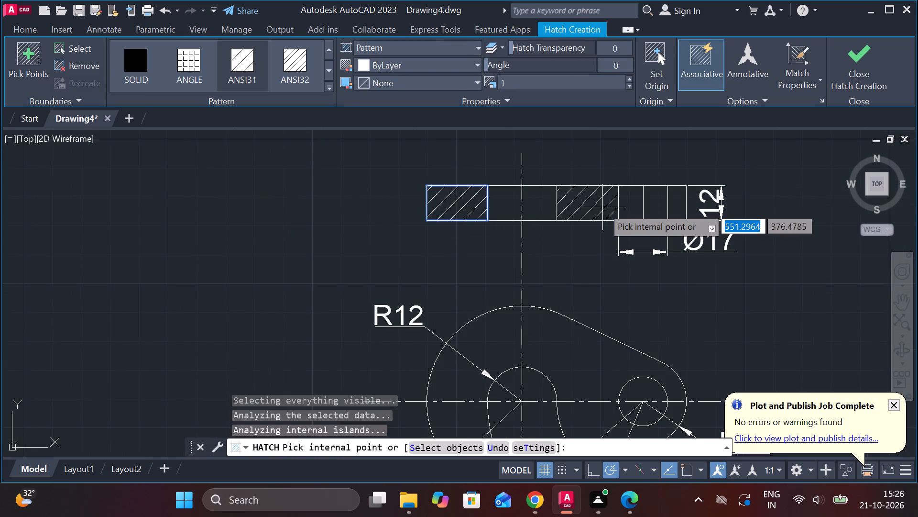
{"action": "left_click", "coordinate": [590, 207]}
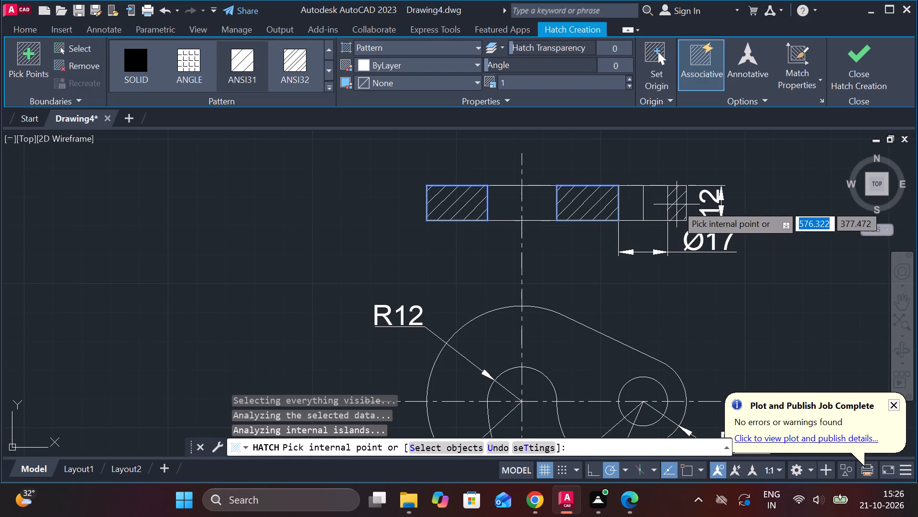
{"action": "left_click", "coordinate": [677, 204]}
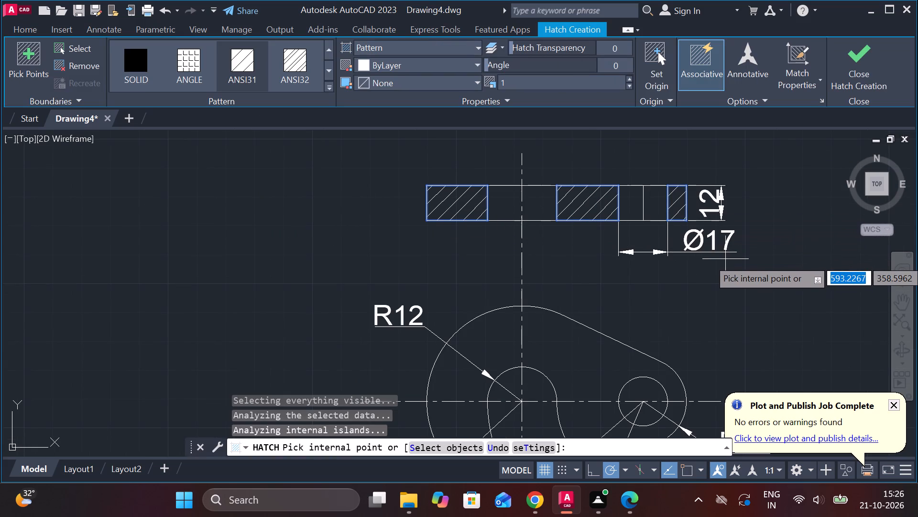
{"action": "left_click", "coordinate": [856, 56]}
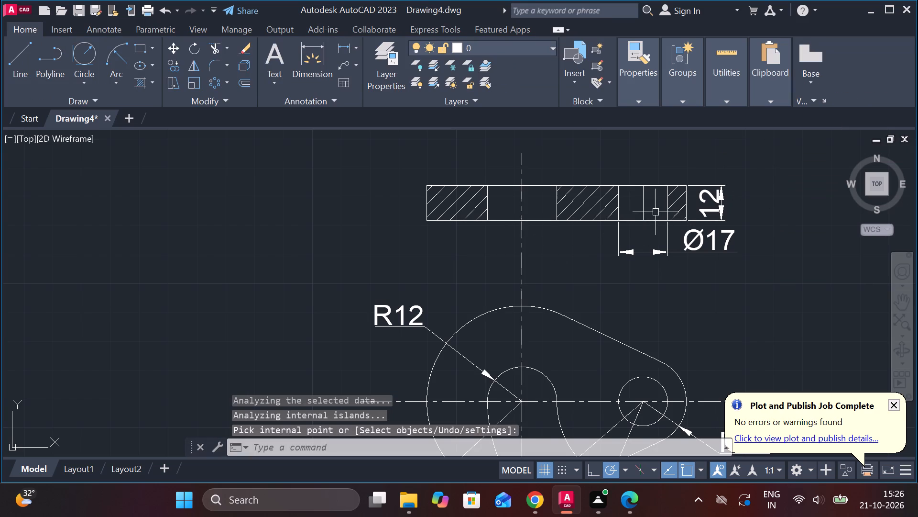
Change the linetype of the small hole's centre line in the upper view to DASHED.
{"action": "left_click", "coordinate": [645, 201]}
{"action": "left_click", "coordinate": [637, 107]}
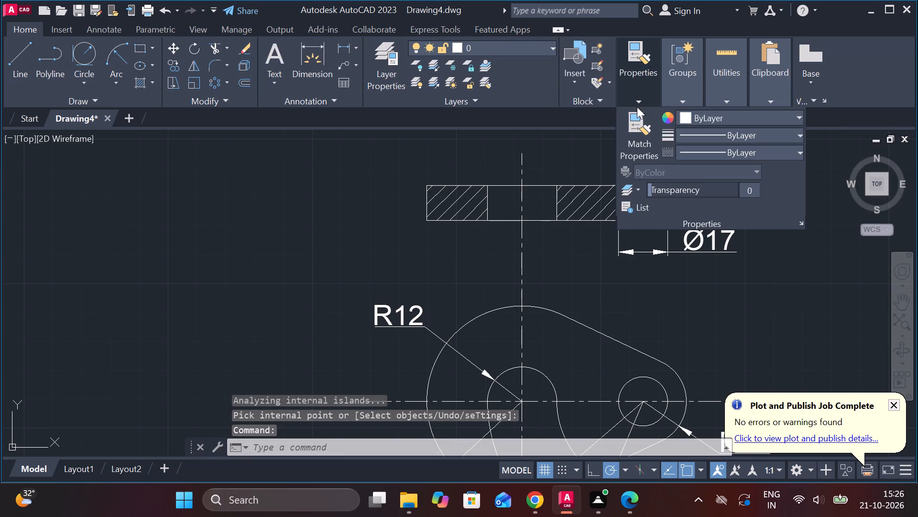
{"action": "left_click", "coordinate": [706, 153]}
{"action": "left_click", "coordinate": [729, 236]}
{"action": "key", "text": "Escape"}
{"action": "scroll", "coordinate": [730, 268], "scroll_direction": "down", "scroll_amount": 2}
{"action": "middle_click_drag", "start_coordinate": [730, 276], "coordinate": [727, 276]}
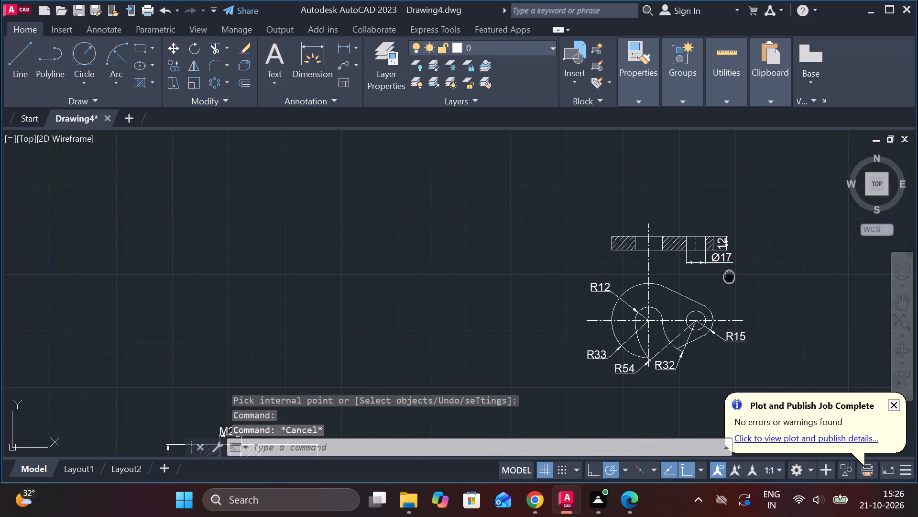
{"action": "middle_click_drag", "start_coordinate": [727, 276], "coordinate": [587, 233]}
{"action": "scroll", "coordinate": [590, 243], "scroll_direction": "down", "scroll_amount": 1}
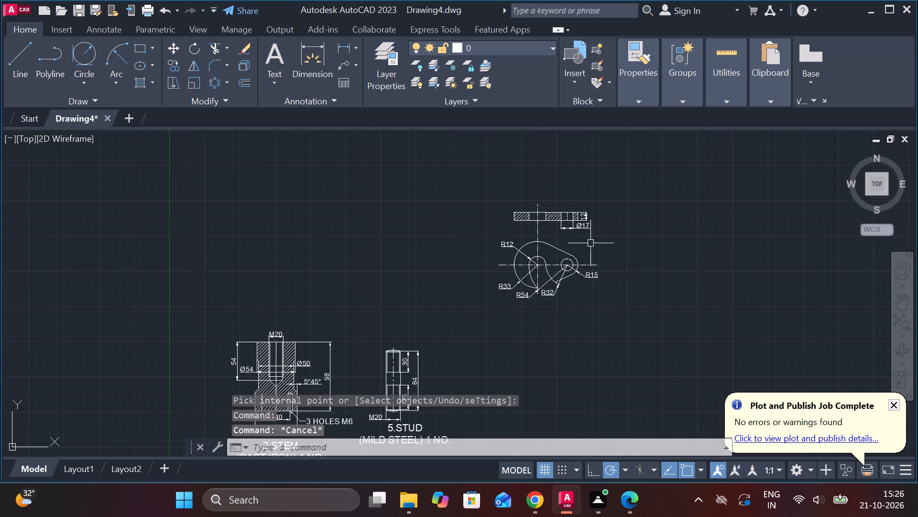
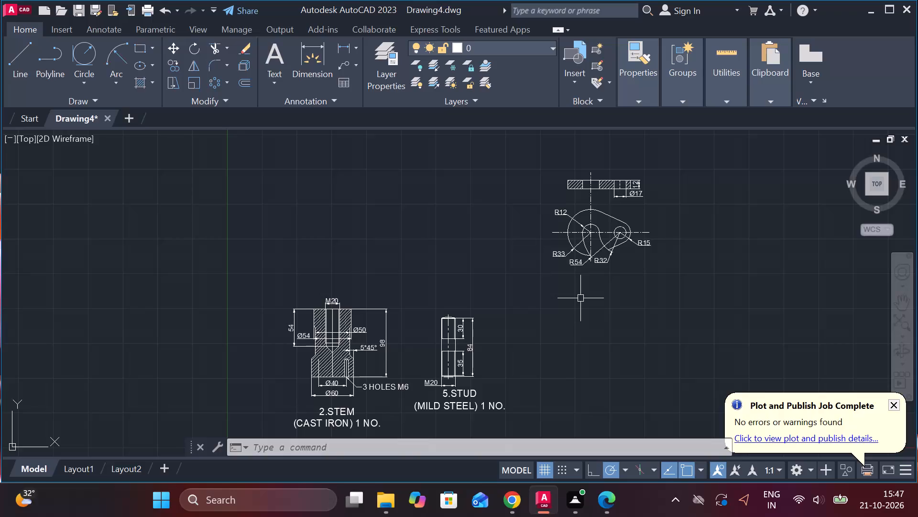
Copy the stud's two-line label to below the slotted part's plan view.
{"action": "middle_click_drag", "start_coordinate": [571, 335], "coordinate": [554, 335]}
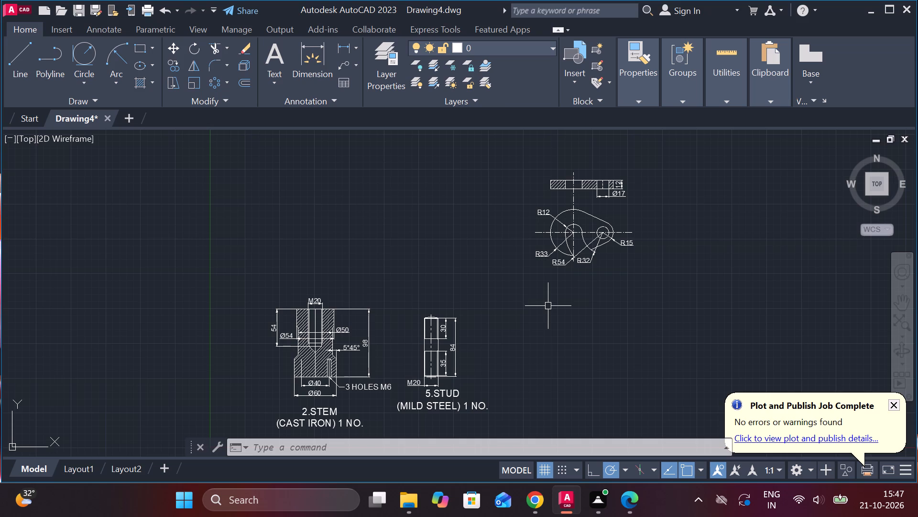
{"action": "scroll", "coordinate": [553, 327], "scroll_direction": "up", "scroll_amount": 1}
{"action": "middle_click_drag", "start_coordinate": [523, 367], "coordinate": [515, 367]}
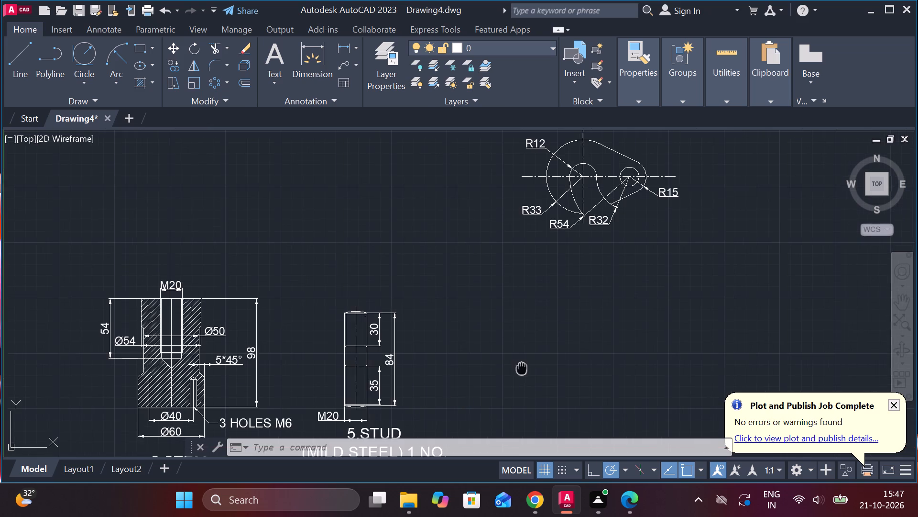
{"action": "middle_click_drag", "start_coordinate": [515, 367], "coordinate": [482, 302]}
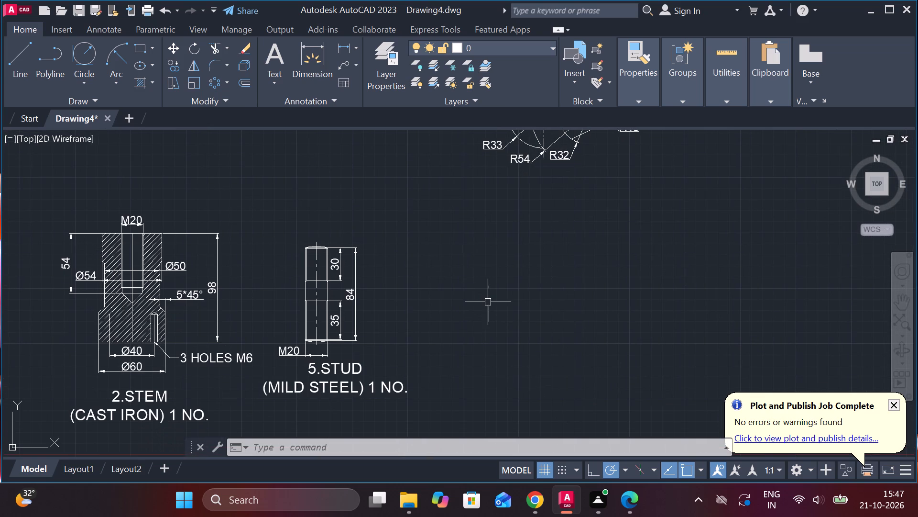
{"action": "left_click", "coordinate": [304, 385]}
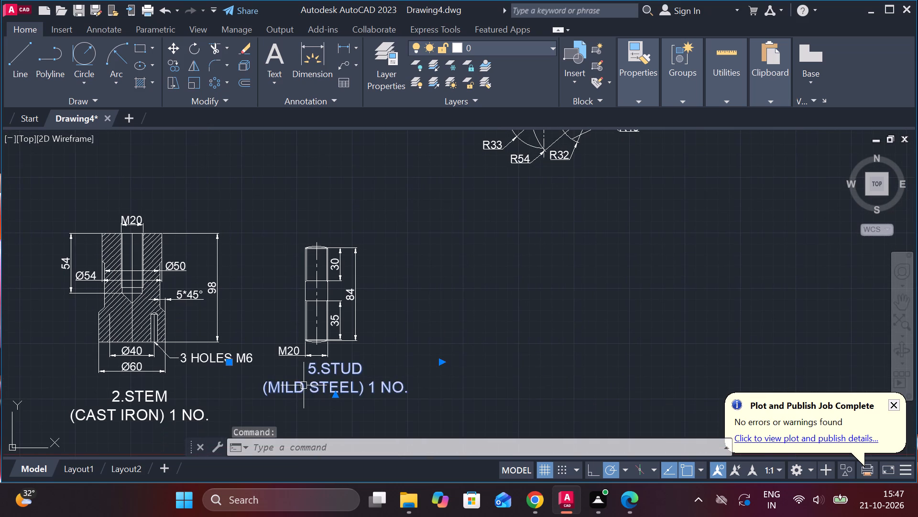
{"action": "type", "text": "CO"}
{"action": "key", "text": "Return"}
{"action": "left_click", "coordinate": [427, 351]}
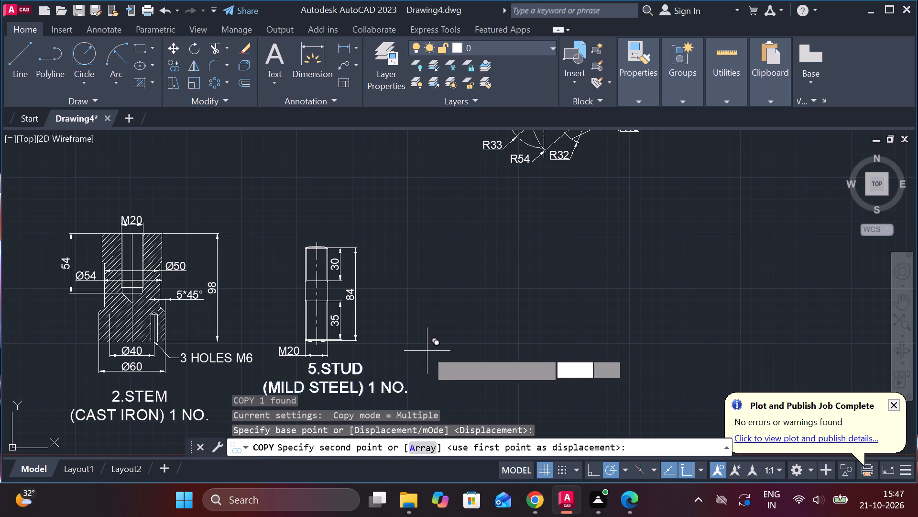
{"action": "middle_click_drag", "start_coordinate": [614, 195], "coordinate": [549, 313]}
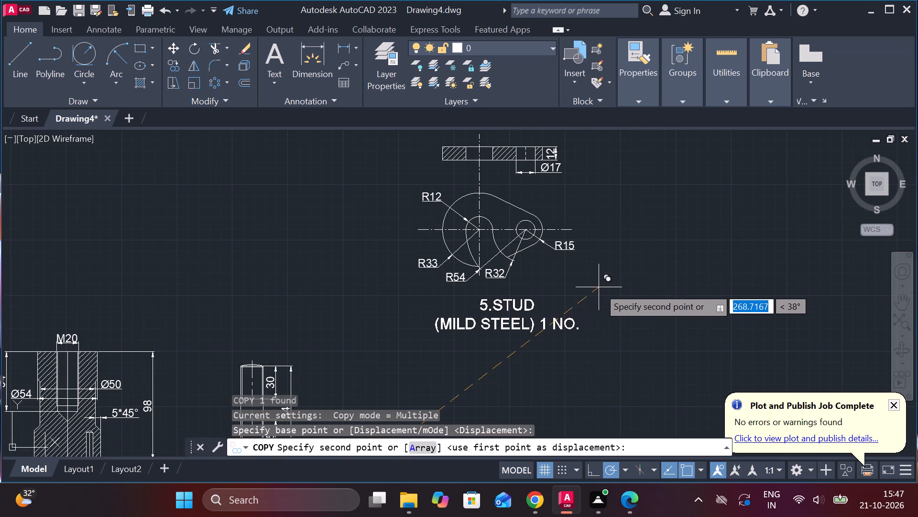
{"action": "left_click", "coordinate": [598, 285]}
{"action": "key", "text": "Escape"}
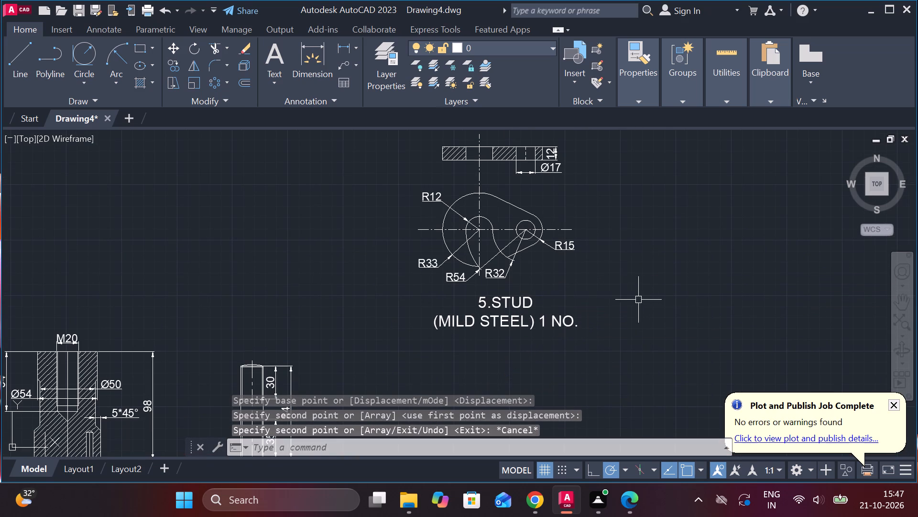
Edit the first line of the copied label below the slotted part to read 8.LATCH WASHER.
{"action": "left_click", "coordinate": [490, 308]}
{"action": "double_click", "coordinate": [505, 301]}
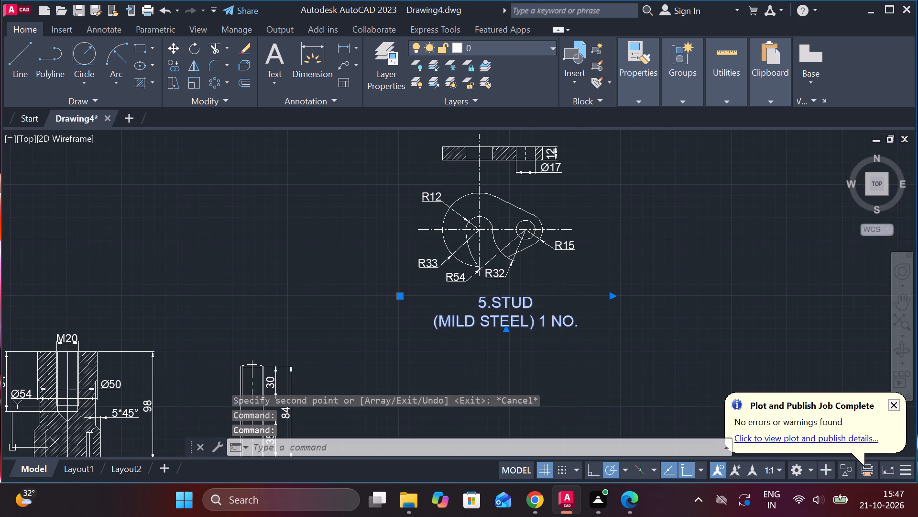
{"action": "left_click", "coordinate": [485, 295]}
{"action": "left_click", "coordinate": [485, 308]}
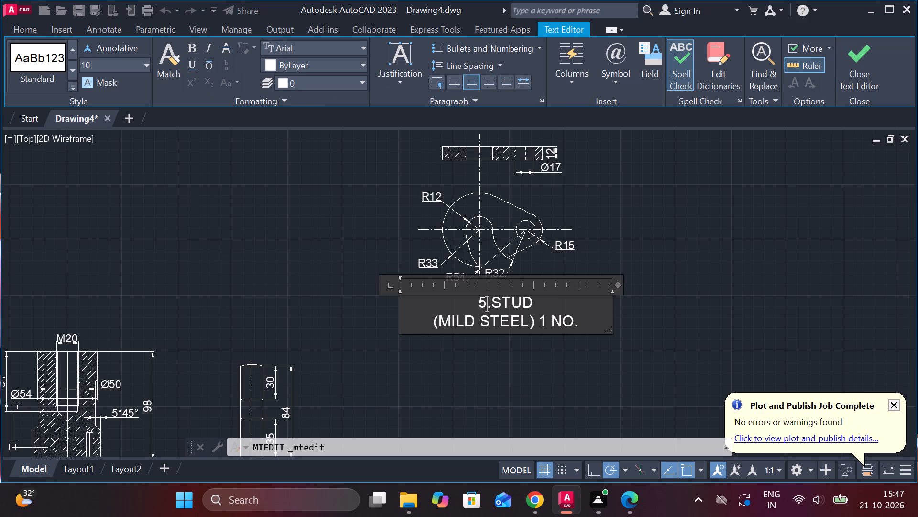
{"action": "key", "text": "BackSpace"}
{"action": "key", "text": "8"}
{"action": "key", "text": "Right"}
{"action": "key", "text": "Right"}
{"action": "key", "text": "Right"}
{"action": "key", "text": "Right"}
{"action": "key", "text": "Right"}
{"action": "key", "text": "BackSpace"}
{"action": "key", "text": "BackSpace"}
{"action": "key", "text": "BackSpace"}
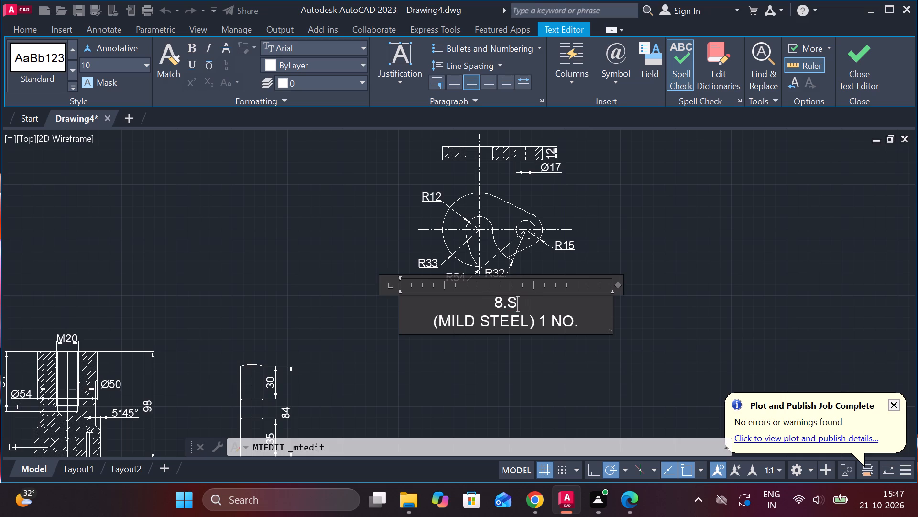
{"action": "key", "text": "BackSpace"}
{"action": "type", "text": "LATC"}
{"action": "type", "text": "H WASHER"}
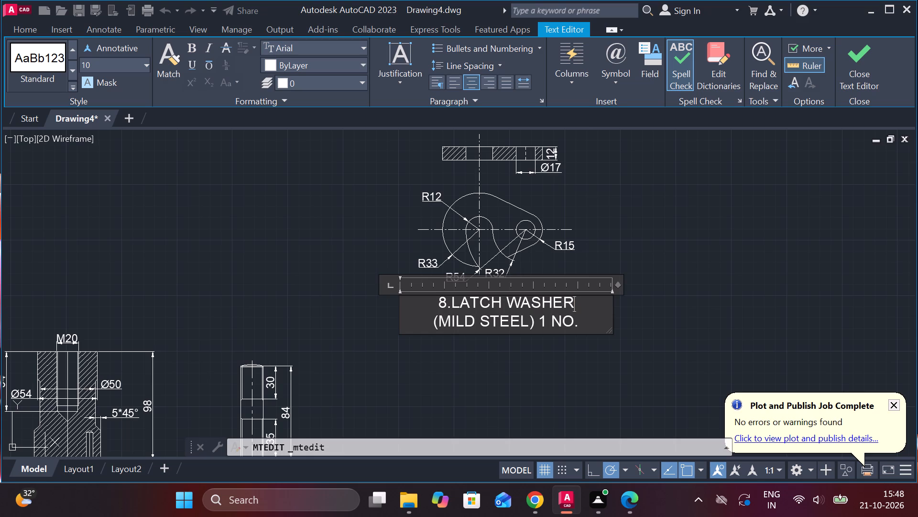
{"action": "key", "text": "Down"}
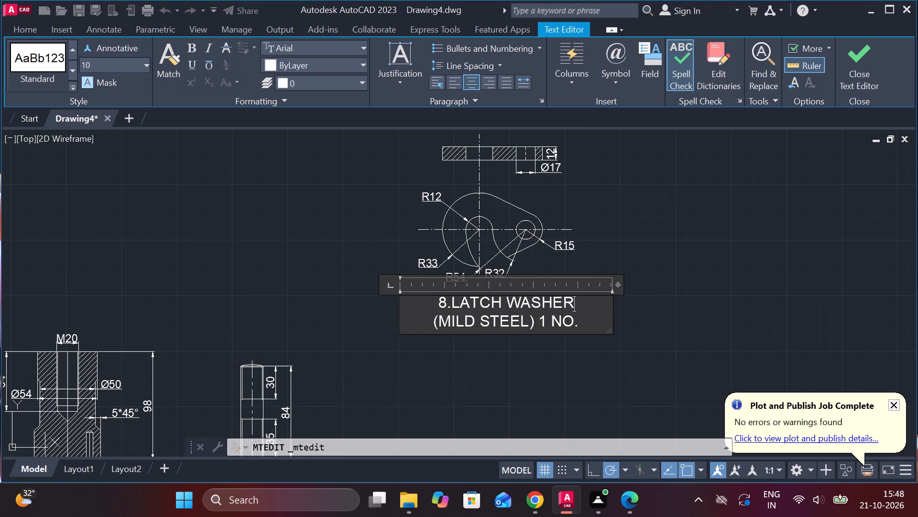
{"action": "key", "text": "Left"}
{"action": "key", "text": "Left"}
{"action": "key", "text": "Left"}
{"action": "key", "text": "Left"}
{"action": "key", "text": "Left"}
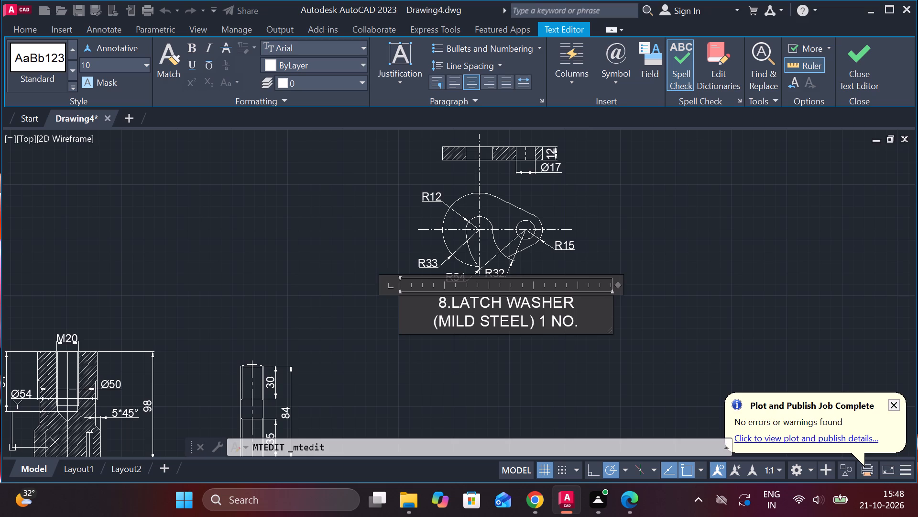
{"action": "key", "text": "Left"}
{"action": "left_click", "coordinate": [844, 79]}
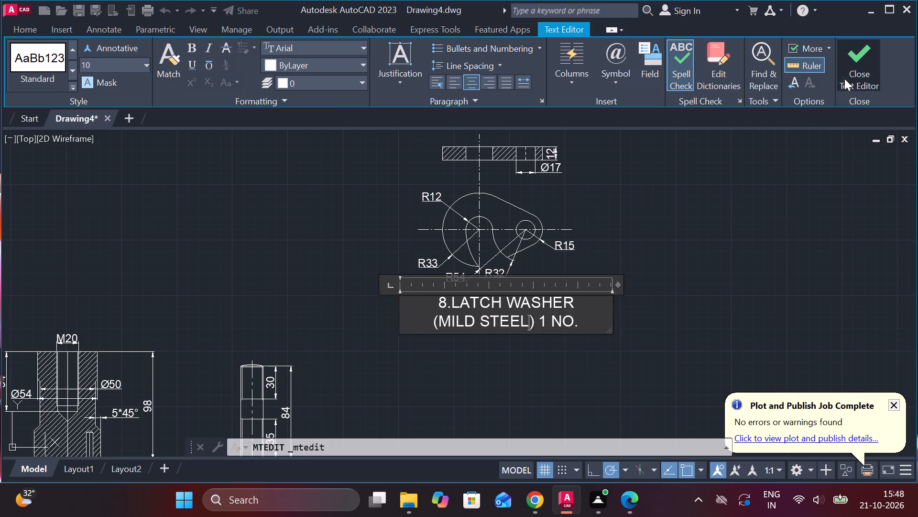
Start a new outline in the empty area beyond the stud with a 156 horizontal base line and a 20 vertical edge up from its right end.
{"action": "scroll", "coordinate": [481, 234], "scroll_direction": "down", "scroll_amount": 2}
{"action": "scroll", "coordinate": [464, 247], "scroll_direction": "up", "scroll_amount": 1}
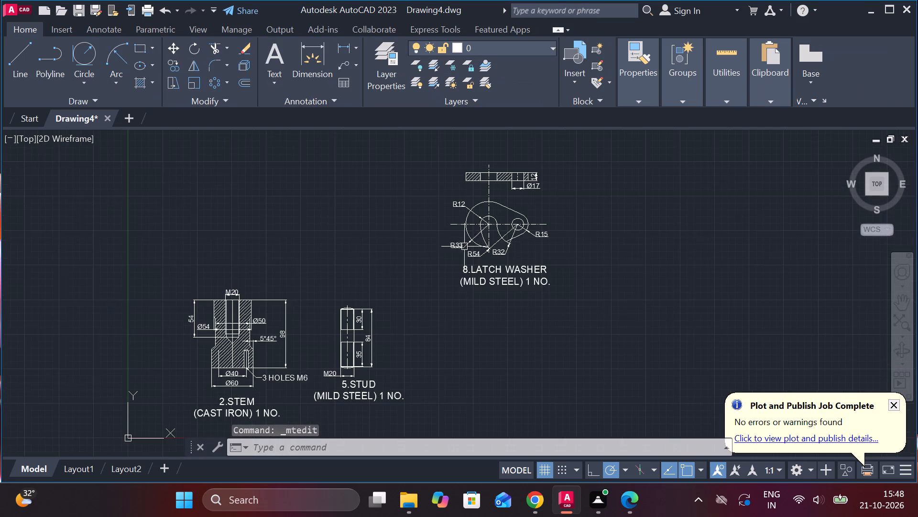
{"action": "middle_click_drag", "start_coordinate": [559, 246], "coordinate": [584, 145]}
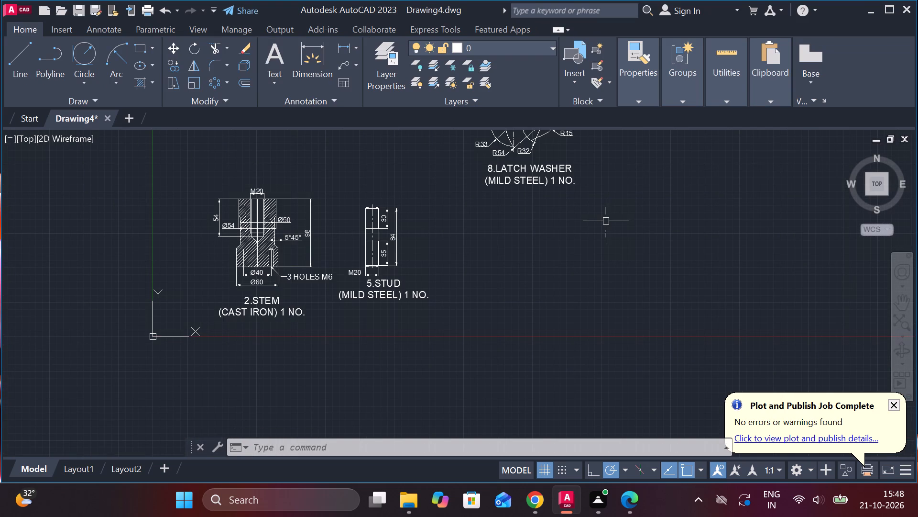
{"action": "middle_click_drag", "start_coordinate": [624, 248], "coordinate": [449, 262]}
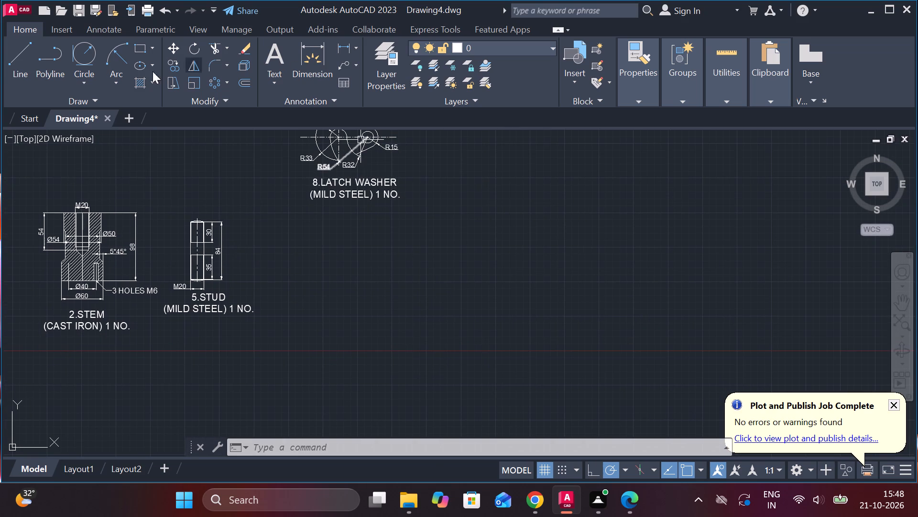
{"action": "left_click", "coordinate": [22, 64]}
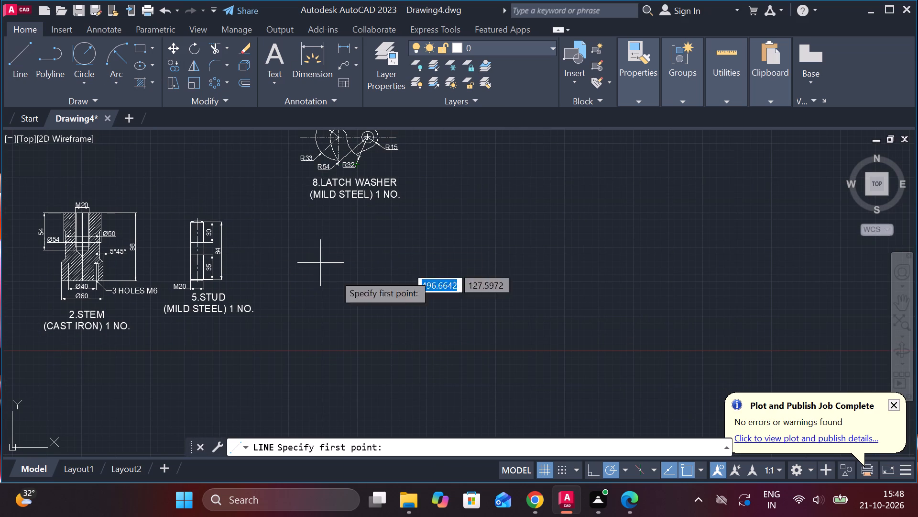
{"action": "middle_click_drag", "start_coordinate": [380, 297], "coordinate": [329, 278]}
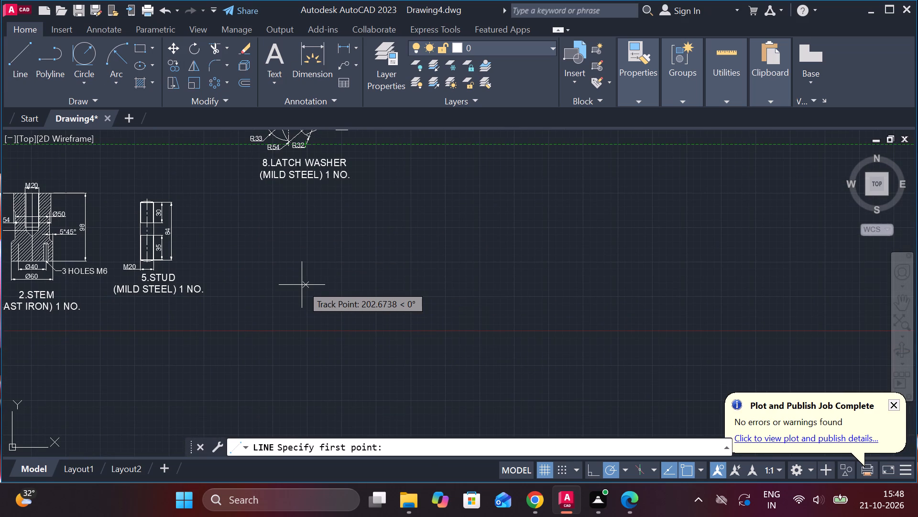
{"action": "left_click", "coordinate": [302, 285]}
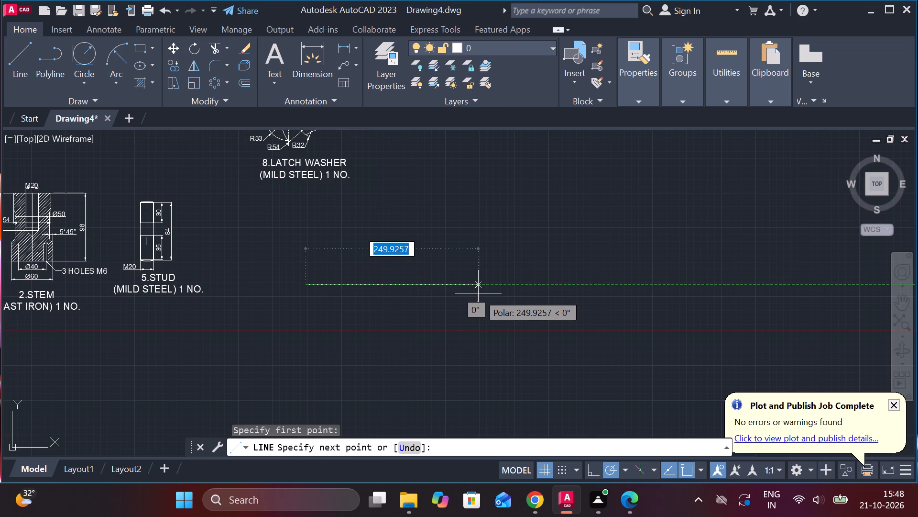
{"action": "type", "text": "15"}
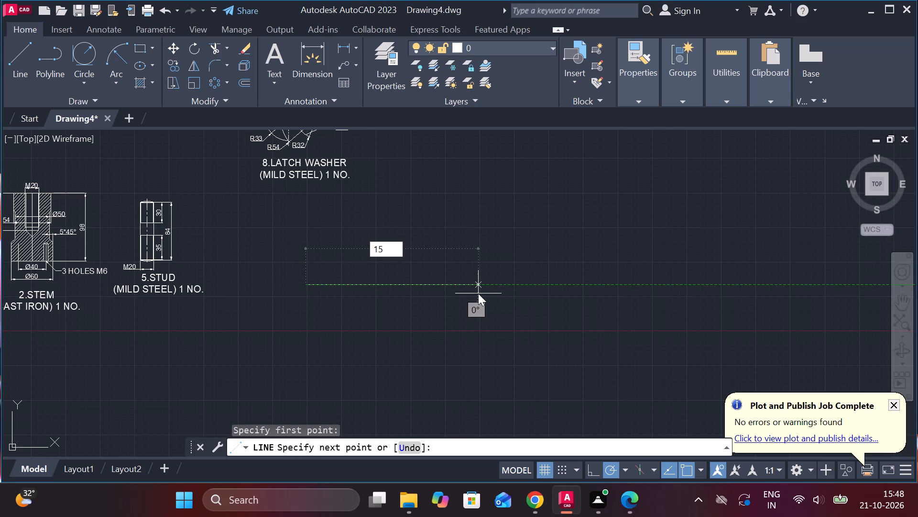
{"action": "key", "text": "6"}
{"action": "key", "text": "Return"}
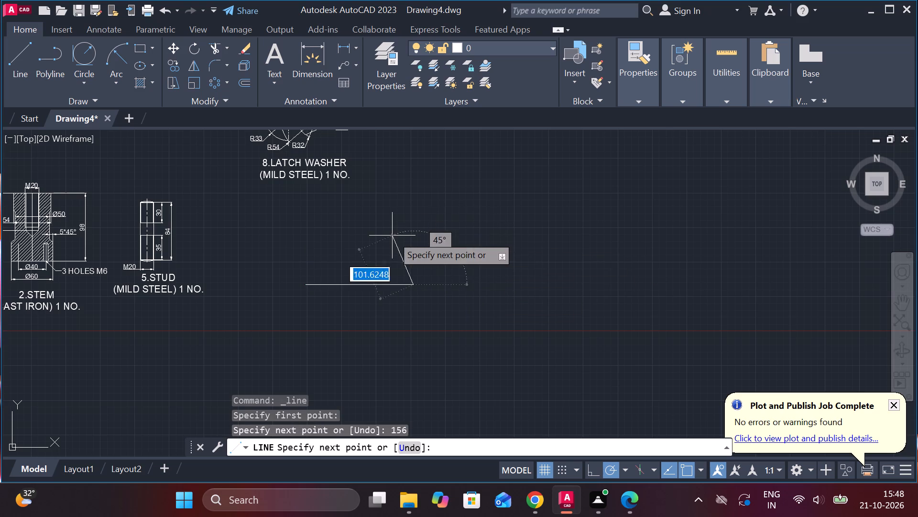
{"action": "scroll", "coordinate": [407, 226], "scroll_direction": "up", "scroll_amount": 2}
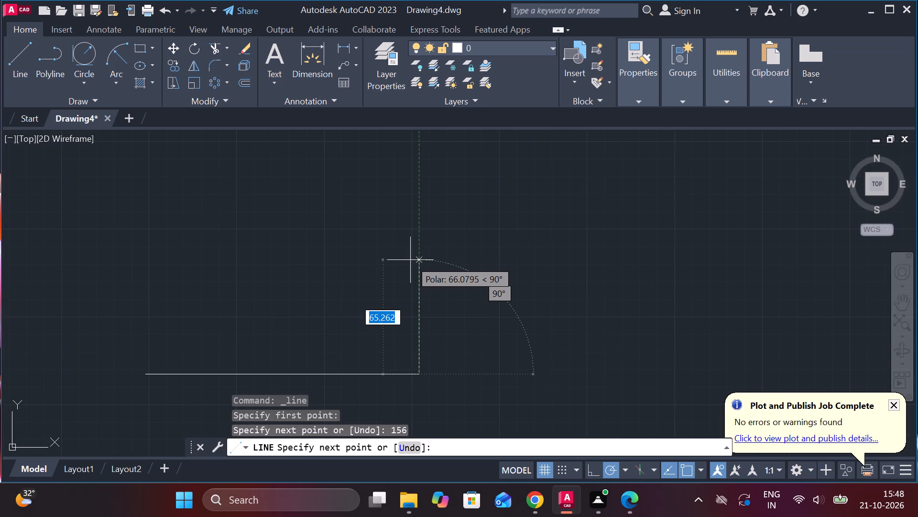
{"action": "key", "text": "2"}
{"action": "key", "text": "0"}
{"action": "key", "text": "Return"}
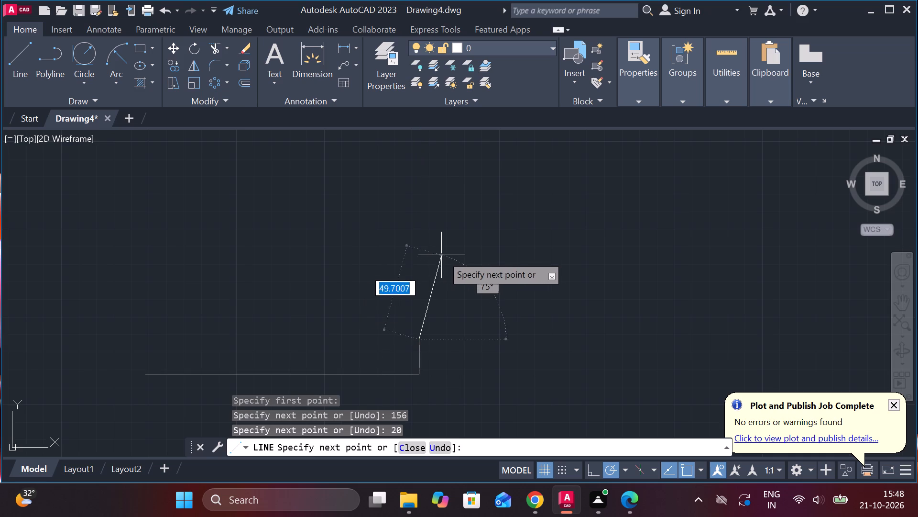
Complete the stepped outline with segments 23 inward, 20 up, 110 across and 20 down, then out and down to the base line's start.
{"action": "middle_click_drag", "start_coordinate": [458, 244], "coordinate": [519, 232]}
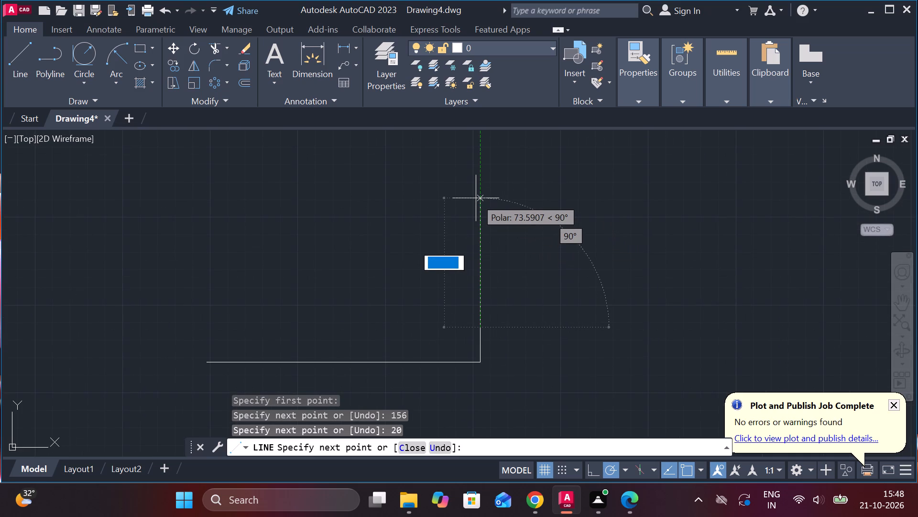
{"action": "middle_click_drag", "start_coordinate": [404, 284], "coordinate": [388, 249]}
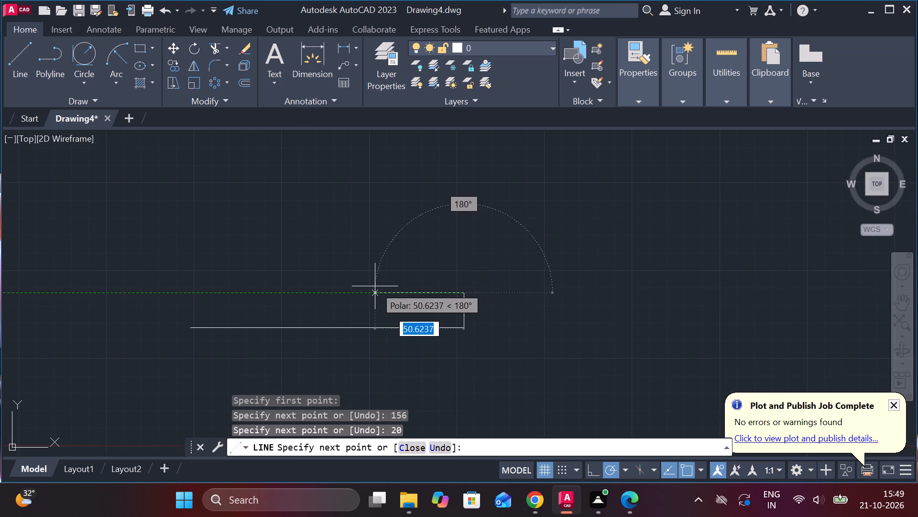
{"action": "type", "text": "23"}
{"action": "key", "text": "space"}
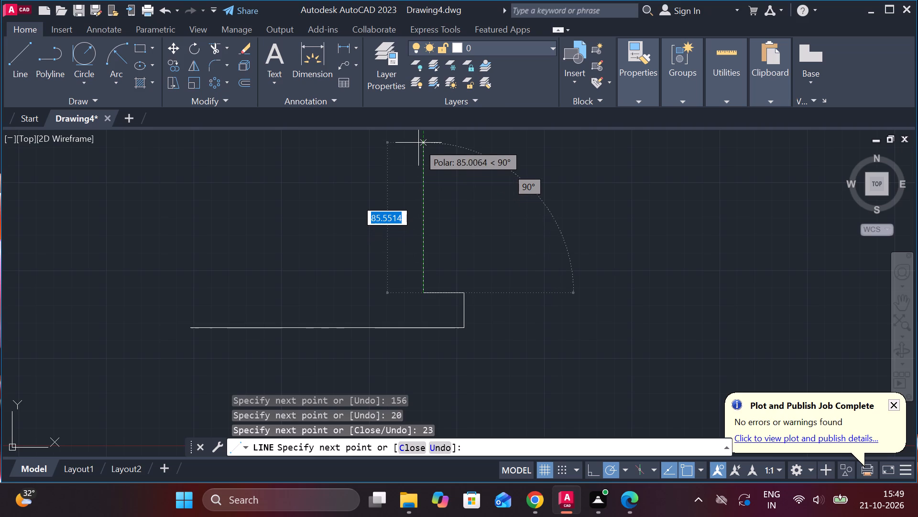
{"action": "type", "text": "20"}
{"action": "key", "text": "Return"}
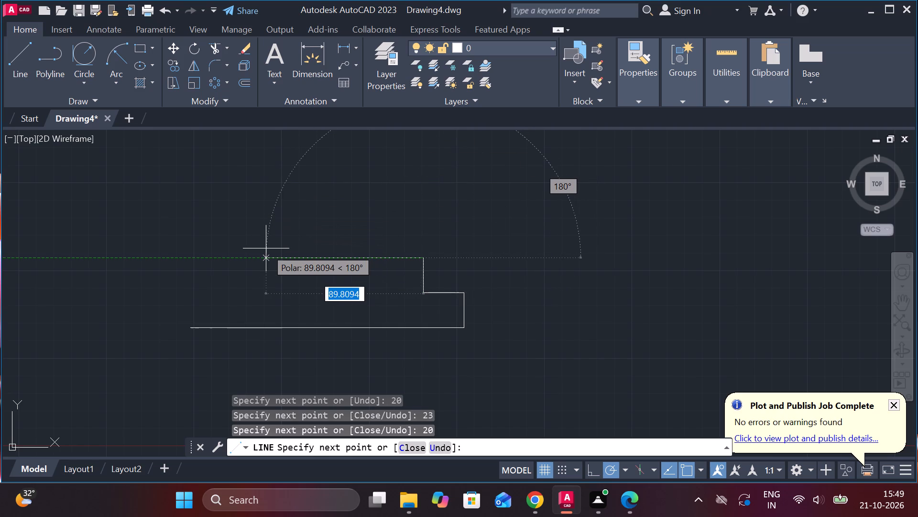
{"action": "type", "text": "110"}
{"action": "key", "text": "Return"}
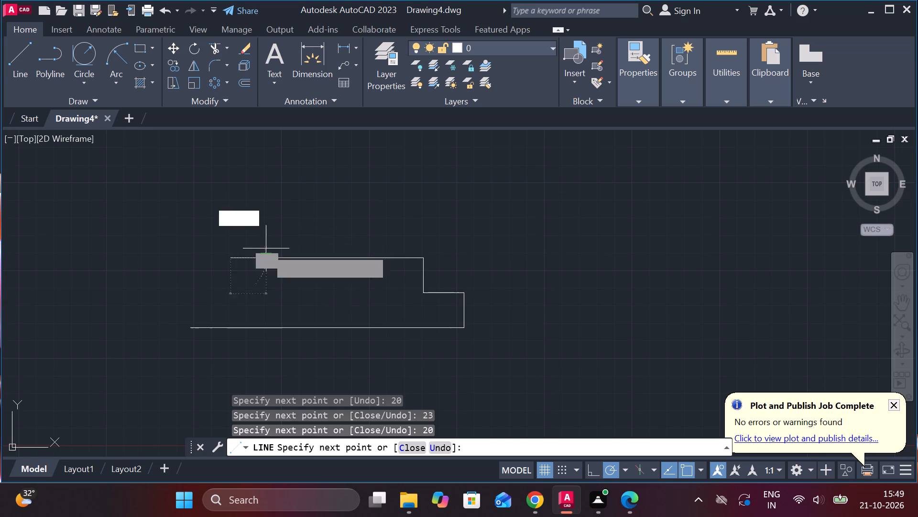
{"action": "type", "text": "20"}
{"action": "key", "text": "Return"}
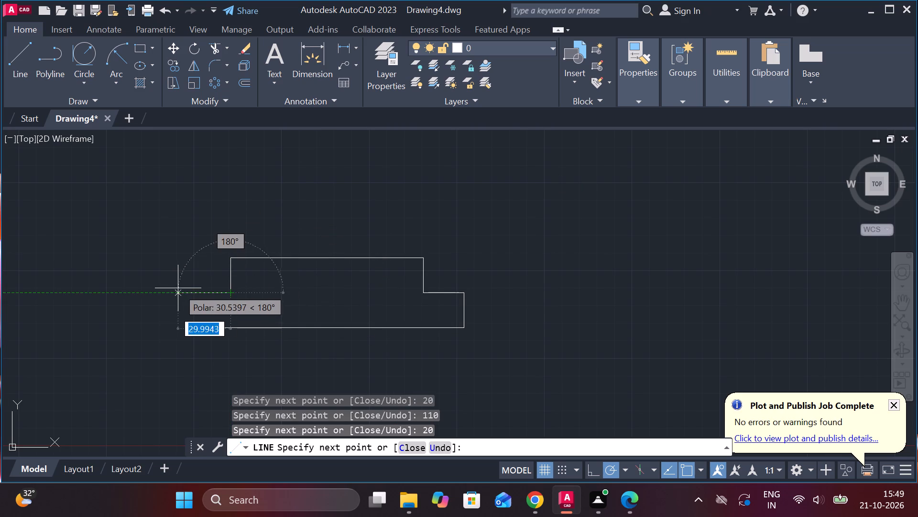
{"action": "left_click", "coordinate": [187, 292]}
{"action": "left_click", "coordinate": [187, 327]}
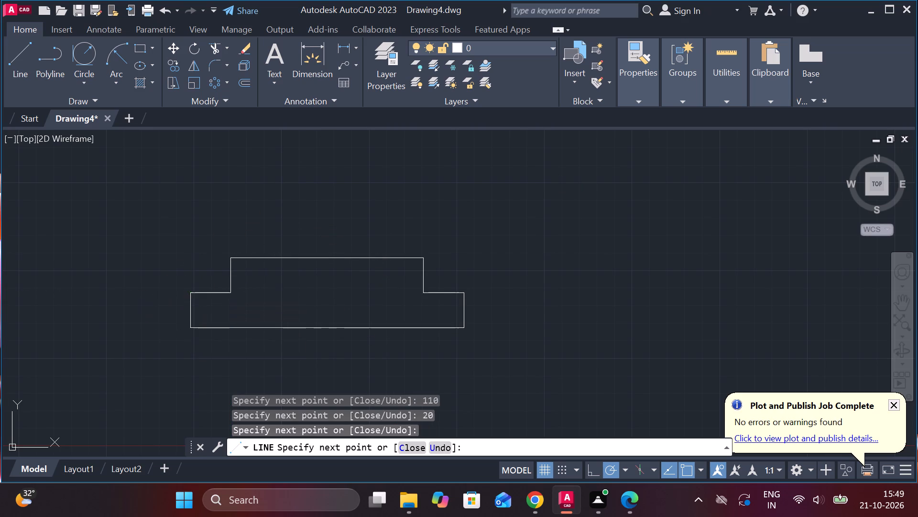
Chamfer the two top corners of the raised upper section with length 3 and angle 45.
{"action": "key", "text": "Escape"}
{"action": "middle_click_drag", "start_coordinate": [319, 240], "coordinate": [382, 246]}
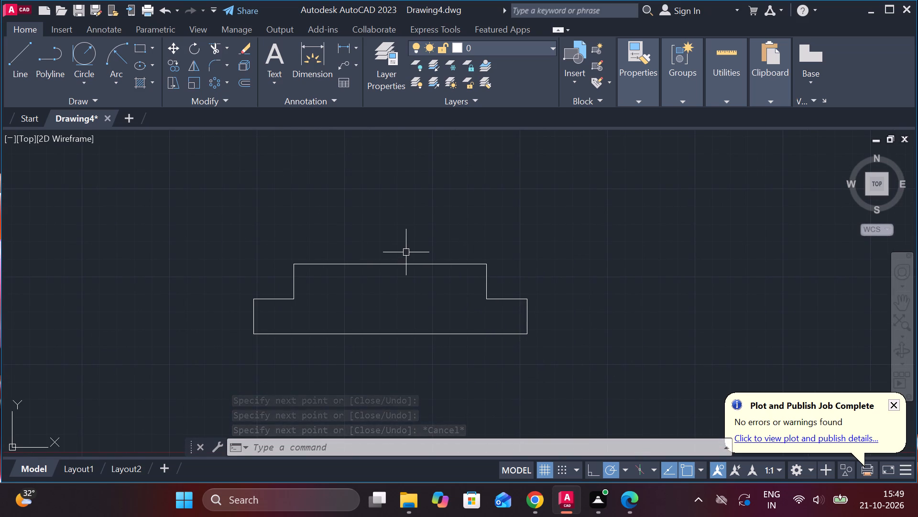
{"action": "scroll", "coordinate": [406, 252], "scroll_direction": "up", "scroll_amount": 1}
{"action": "type", "text": "CJ"}
{"action": "key", "text": "BackSpace"}
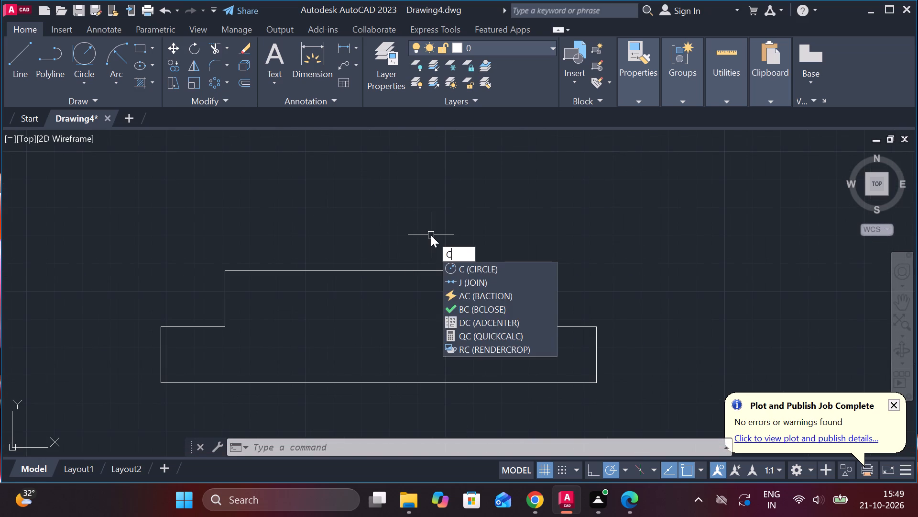
{"action": "key", "text": "h"}
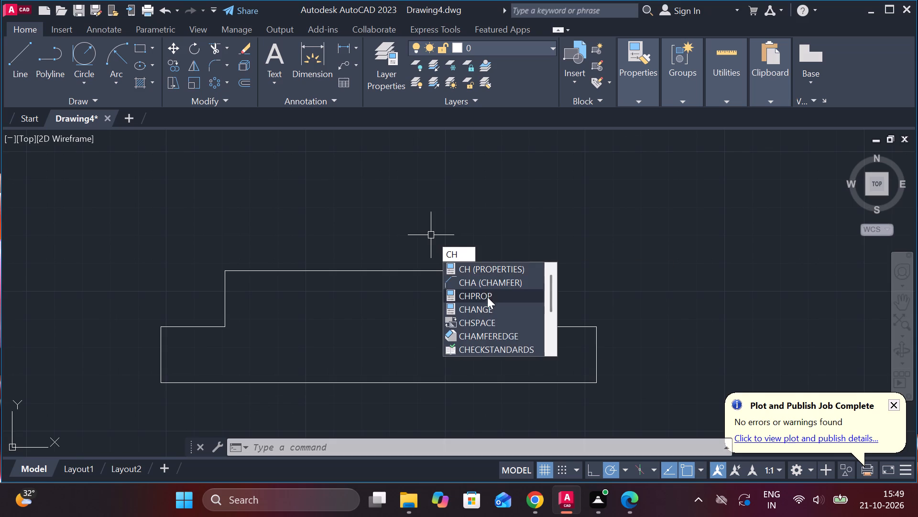
{"action": "left_click", "coordinate": [491, 285]}
{"action": "key", "text": "3"}
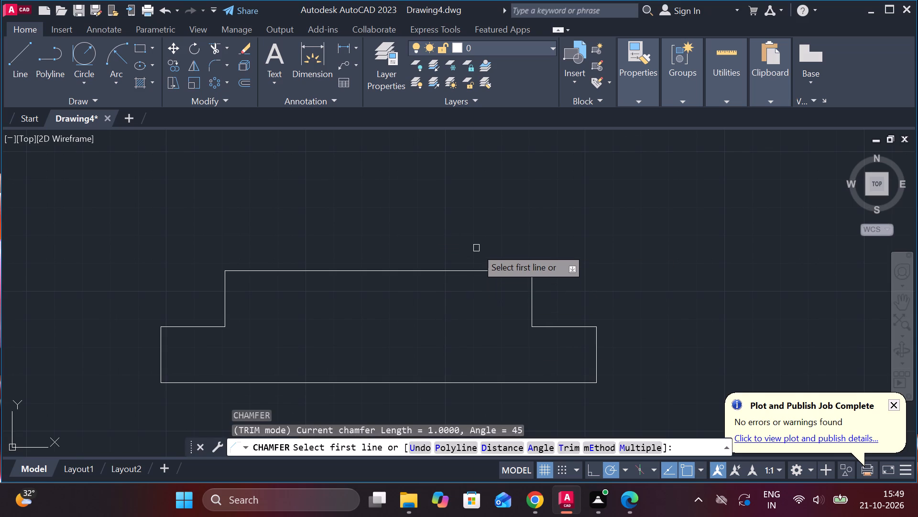
{"action": "key", "text": "BackSpace"}
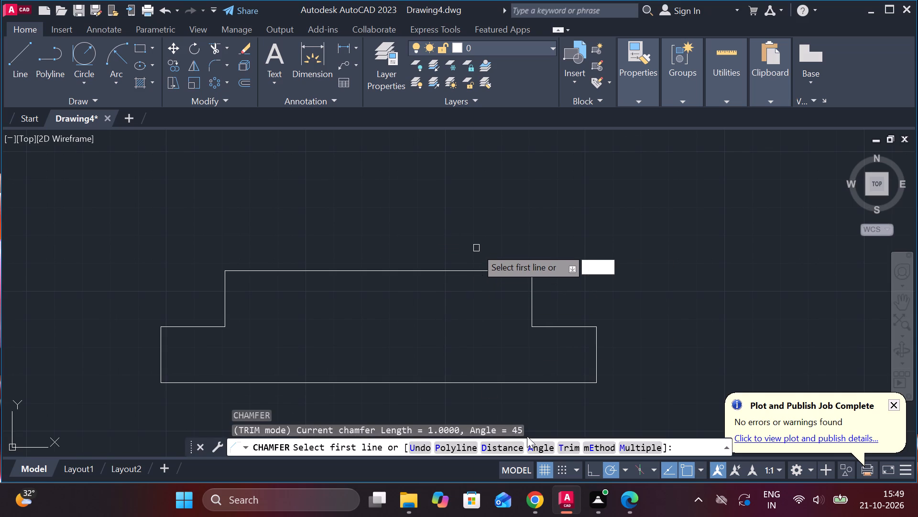
{"action": "left_click", "coordinate": [535, 447]}
{"action": "key", "text": "3"}
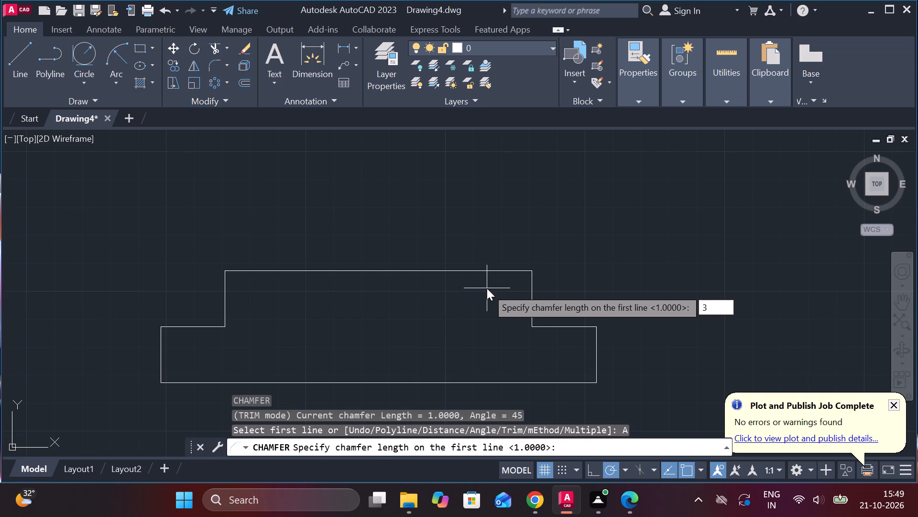
{"action": "key", "text": "Return"}
{"action": "type", "text": "45"}
{"action": "key", "text": "Return"}
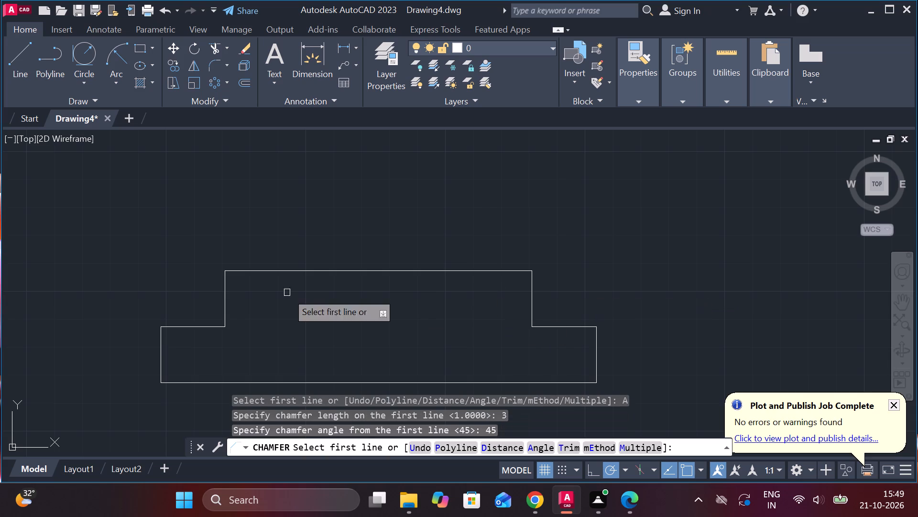
{"action": "left_click", "coordinate": [233, 273]}
{"action": "left_click", "coordinate": [226, 283]}
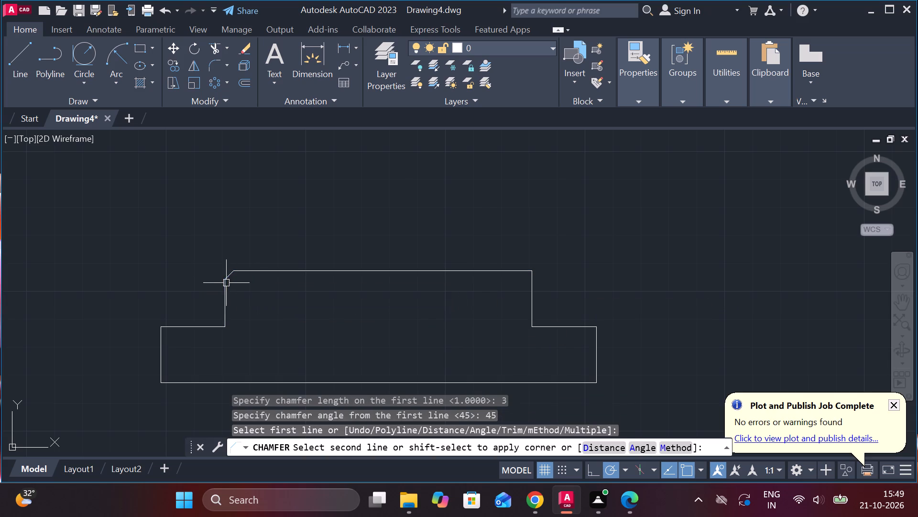
{"action": "key", "text": "space"}
{"action": "left_click", "coordinate": [494, 269]}
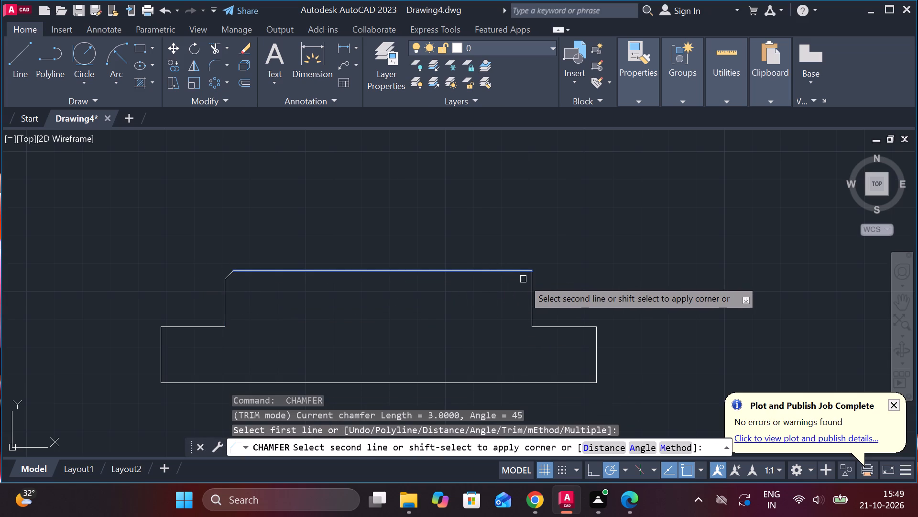
{"action": "left_click", "coordinate": [532, 278]}
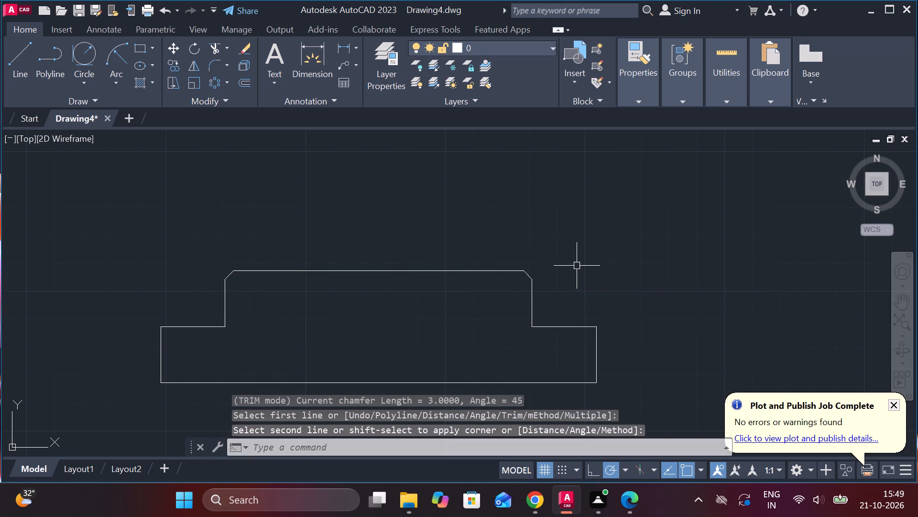
Chamfer the four outer corners of the wide base section with the same length 3, 45-degree chamfer.
{"action": "key", "text": "space"}
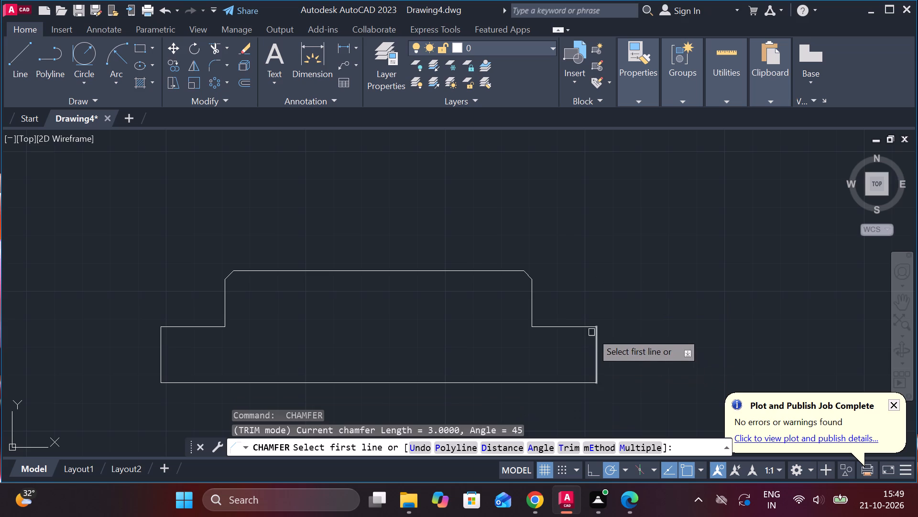
{"action": "left_click", "coordinate": [588, 329]}
{"action": "left_click", "coordinate": [596, 337]}
{"action": "key", "text": "space"}
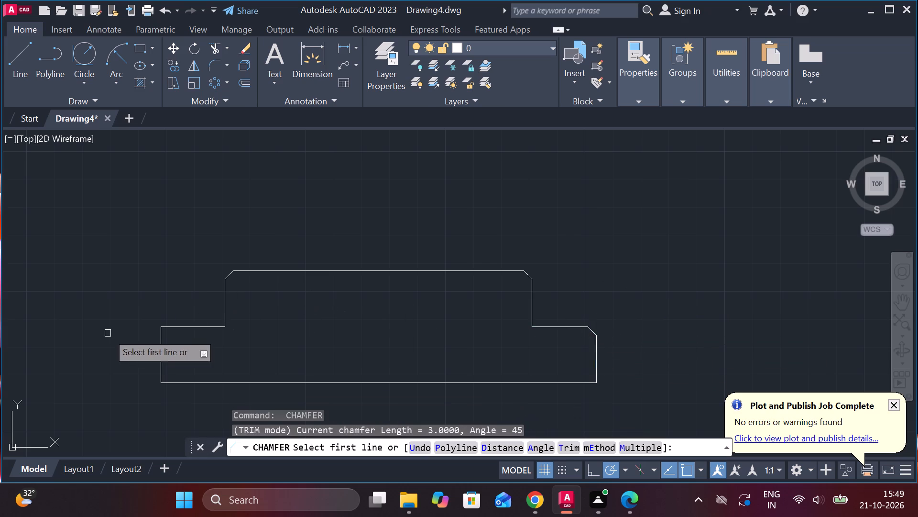
{"action": "left_click", "coordinate": [167, 329]}
{"action": "left_click", "coordinate": [163, 334]}
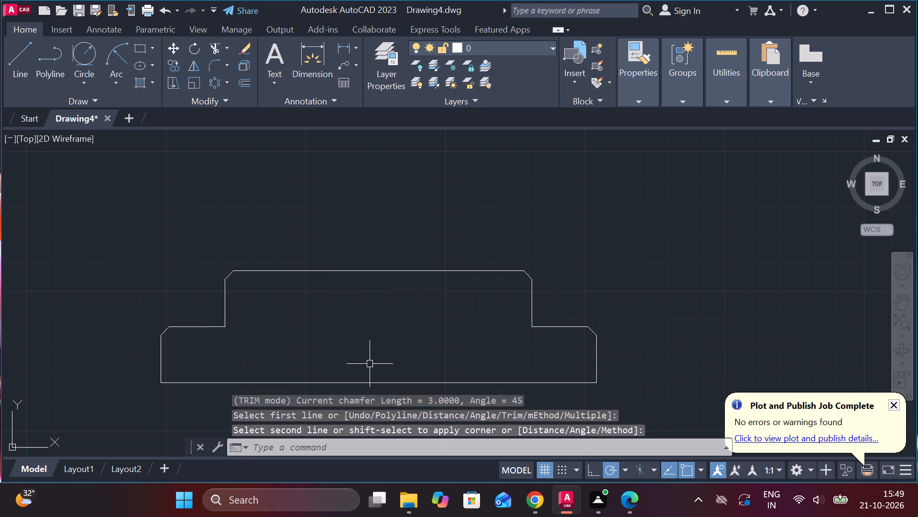
{"action": "key", "text": "space"}
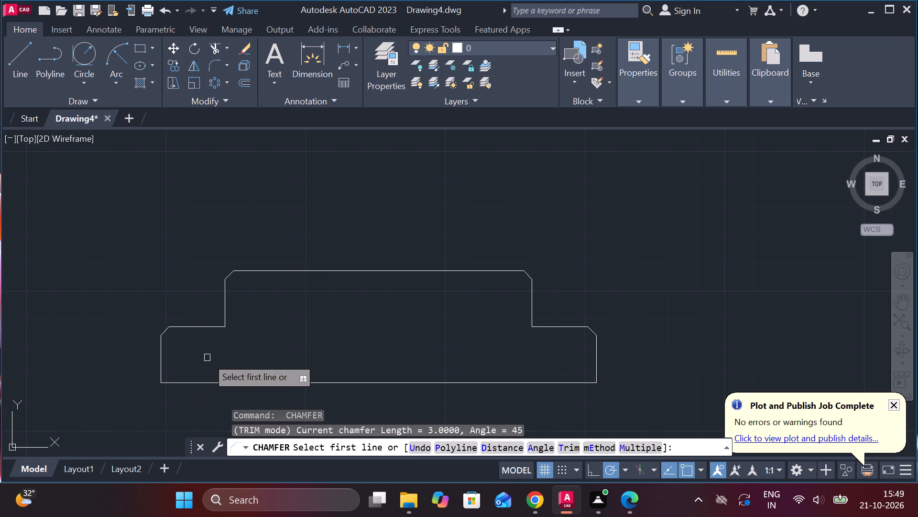
{"action": "left_click", "coordinate": [163, 365]}
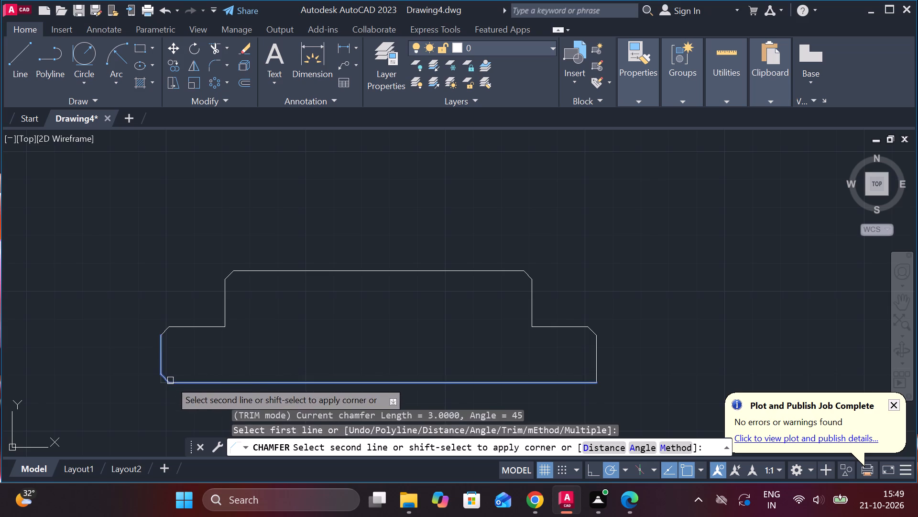
{"action": "left_click", "coordinate": [170, 381]}
{"action": "key", "text": "space"}
{"action": "left_click", "coordinate": [598, 368]}
{"action": "left_click", "coordinate": [580, 383]}
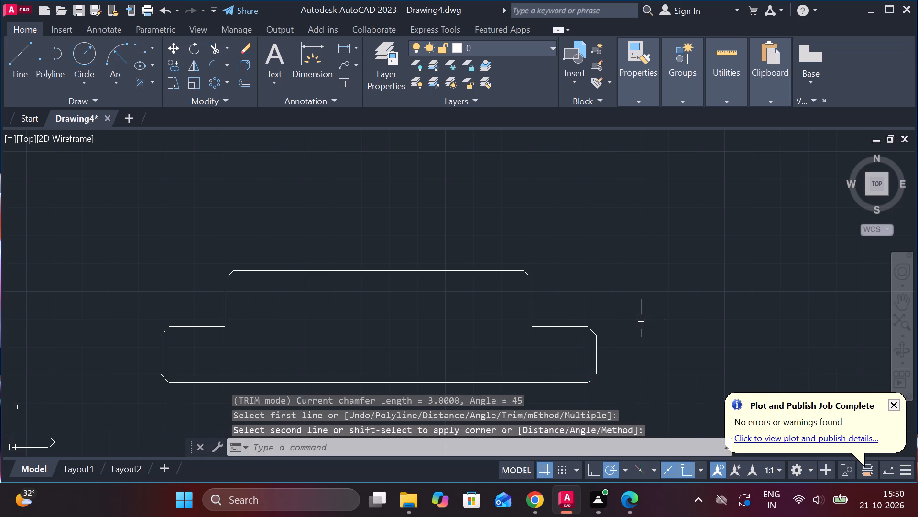
Draw a centred recess in the top edge, starting 30 right of its midpoint: 5 down, 60 across and 5 back up.
{"action": "middle_click_drag", "start_coordinate": [645, 319], "coordinate": [669, 310]}
{"action": "middle_click_drag", "start_coordinate": [663, 310], "coordinate": [660, 254]}
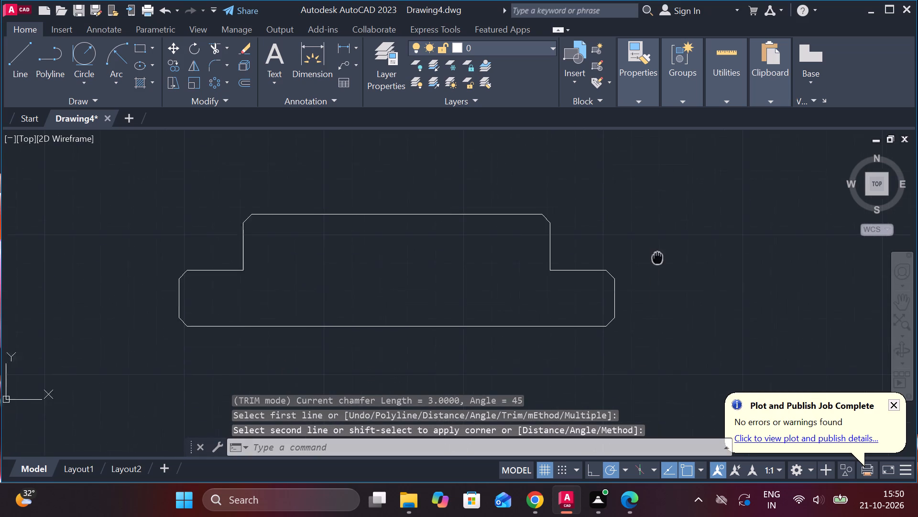
{"action": "middle_click_drag", "start_coordinate": [660, 254], "coordinate": [660, 254]}
{"action": "scroll", "coordinate": [660, 254], "scroll_direction": "down", "scroll_amount": 1}
{"action": "scroll", "coordinate": [643, 244], "scroll_direction": "up", "scroll_amount": 1}
{"action": "key", "text": "Escape"}
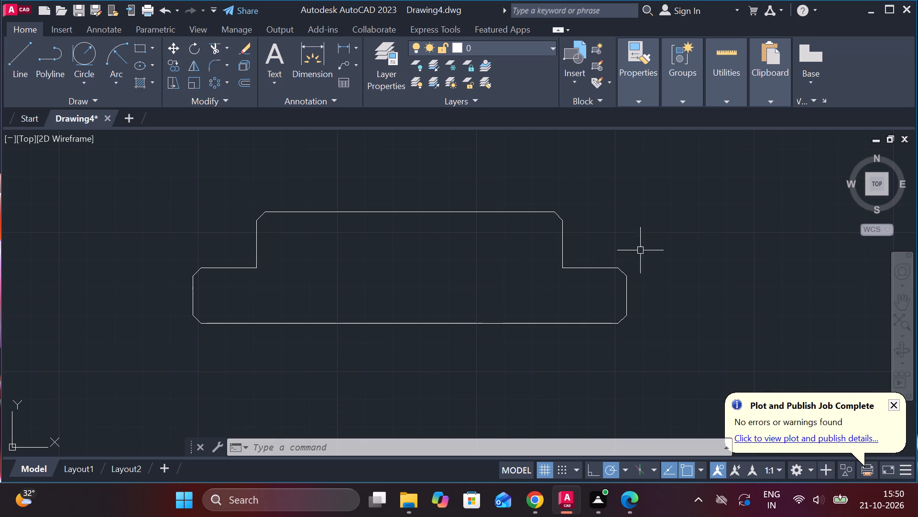
{"action": "key", "text": "l"}
{"action": "key", "text": "Return"}
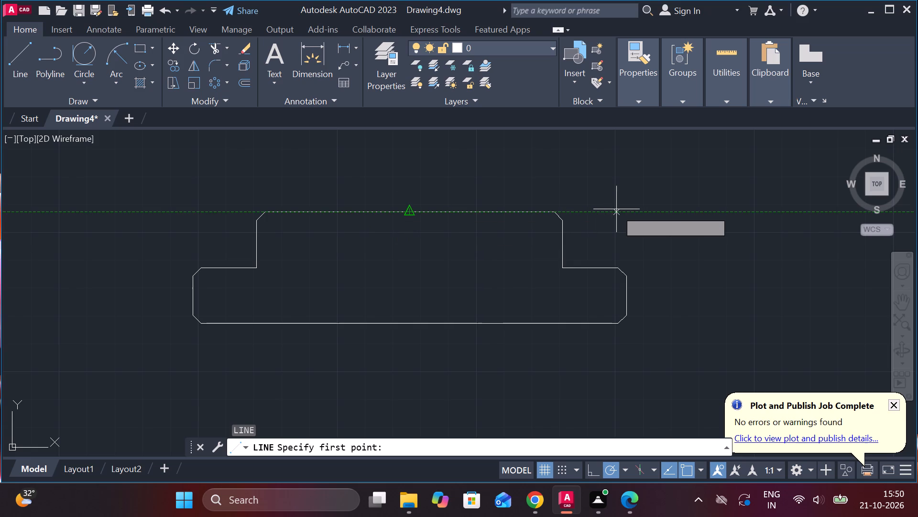
{"action": "type", "text": "30"}
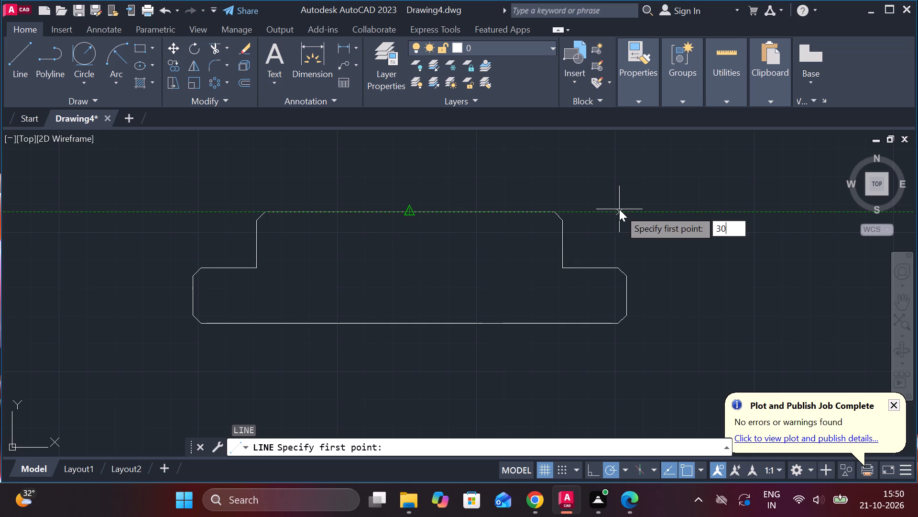
{"action": "key", "text": "Return"}
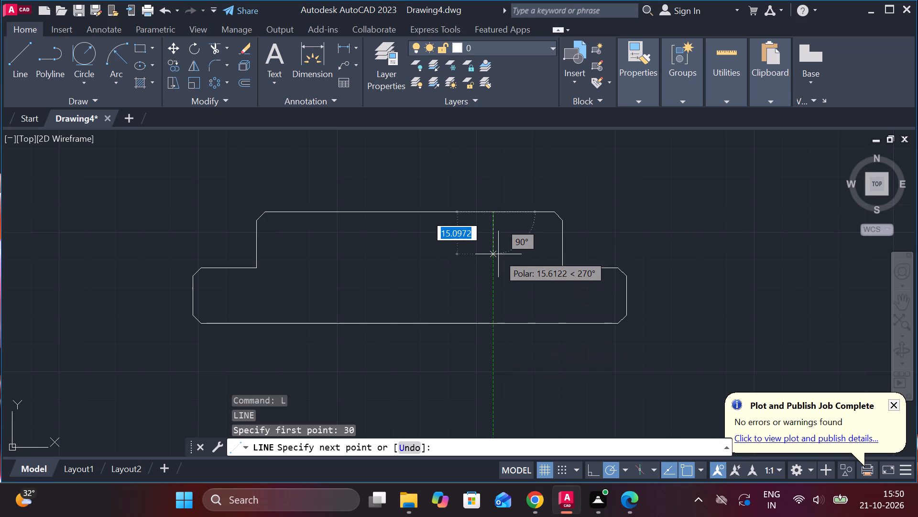
{"action": "type", "text": "5"}
{"action": "key", "text": "space"}
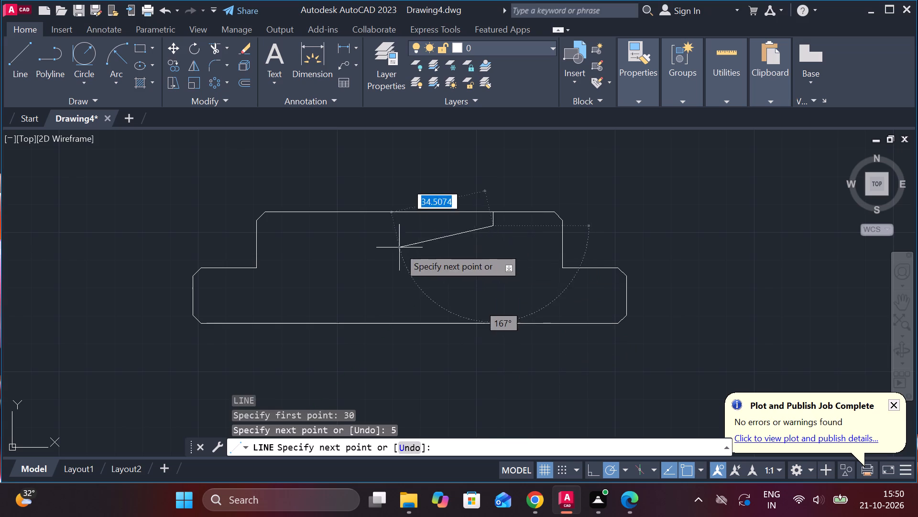
{"action": "type", "text": "60"}
{"action": "key", "text": "Return"}
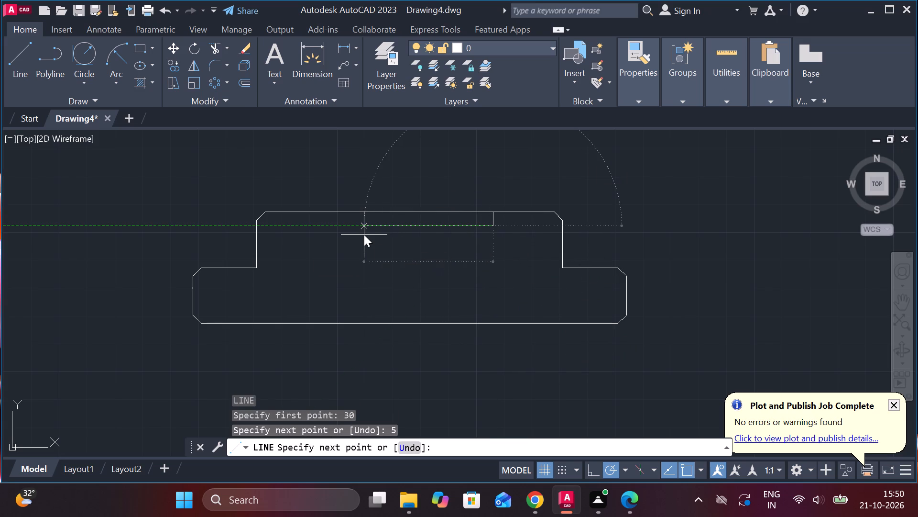
{"action": "type", "text": "5"}
{"action": "key", "text": "space"}
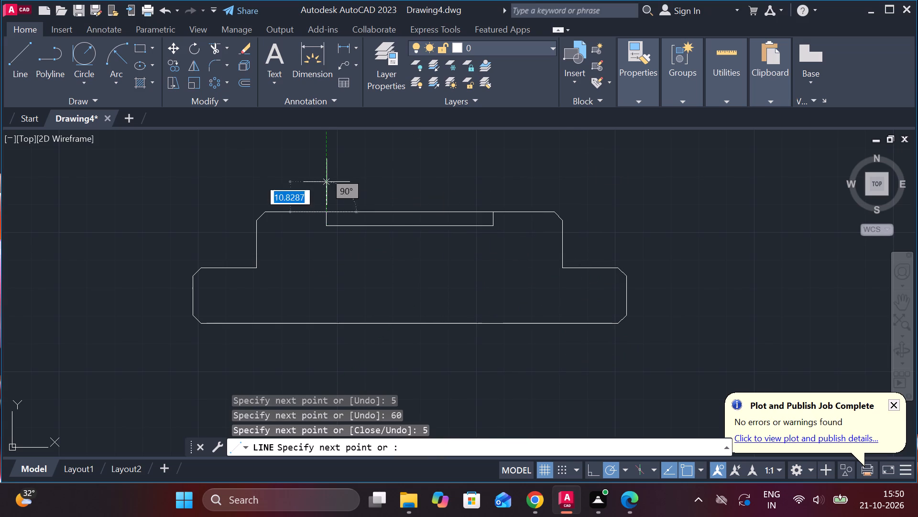
{"action": "key", "text": "Escape"}
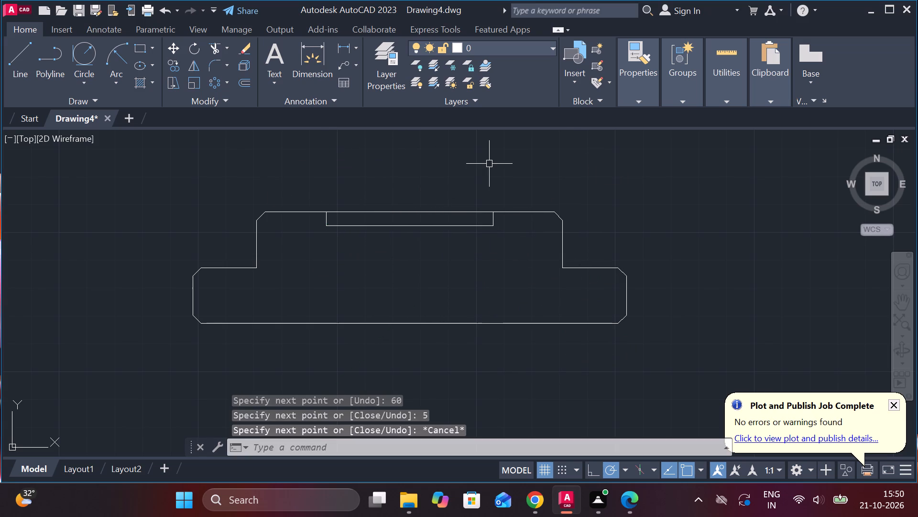
Draw a vertical line about 14 long down from the recess floor, starting 20 right of the floor's midpoint.
{"action": "key", "text": "l"}
{"action": "key", "text": "Return"}
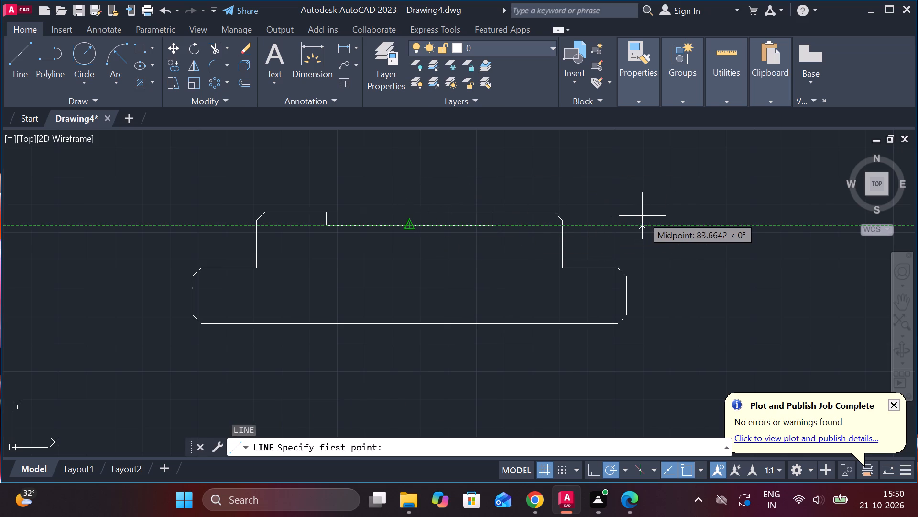
{"action": "type", "text": "20"}
{"action": "key", "text": "Return"}
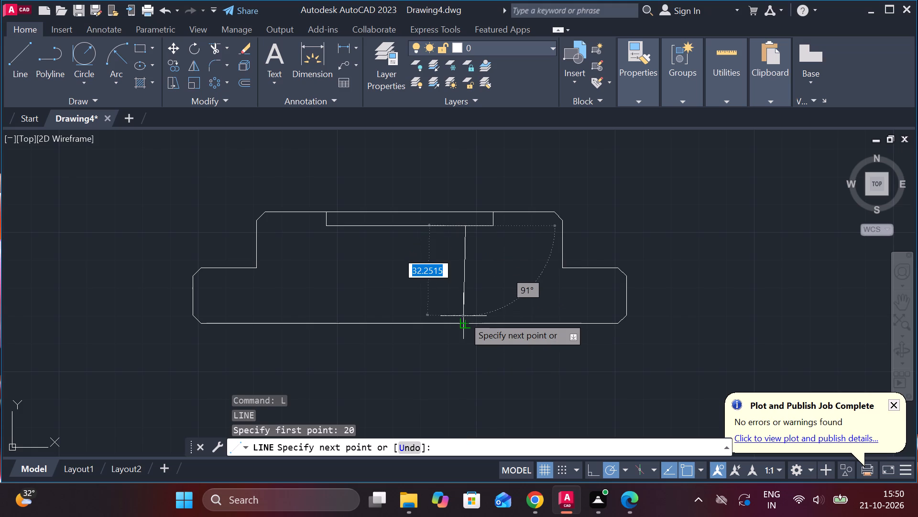
{"action": "scroll", "coordinate": [472, 287], "scroll_direction": "up", "scroll_amount": 1}
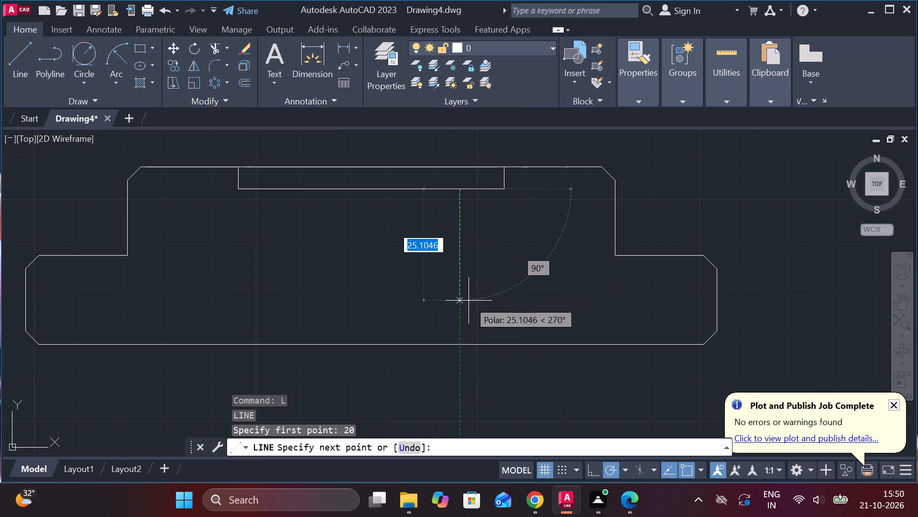
{"action": "left_click", "coordinate": [470, 250]}
{"action": "key", "text": "Escape"}
Offset the bottom base line 8 upward into the part.
{"action": "left_click", "coordinate": [472, 346]}
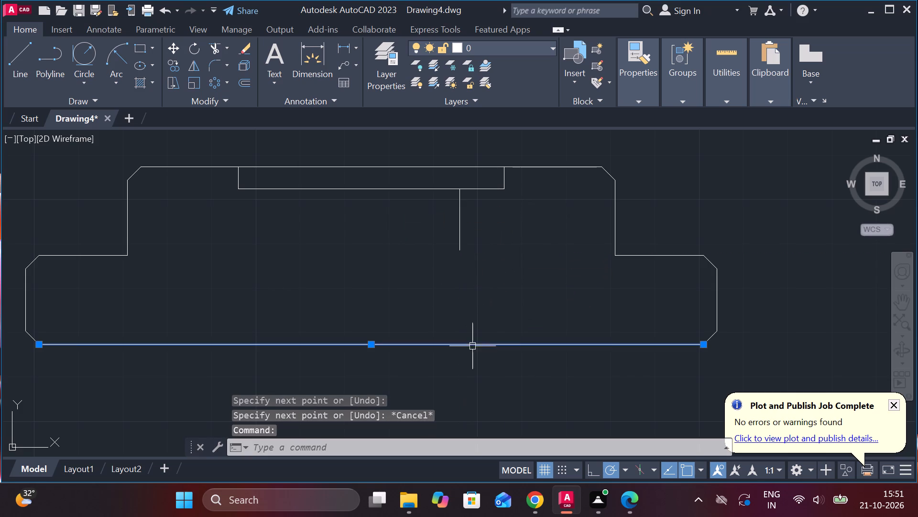
{"action": "key", "text": "o"}
{"action": "key", "text": "Return"}
{"action": "key", "text": "Return"}
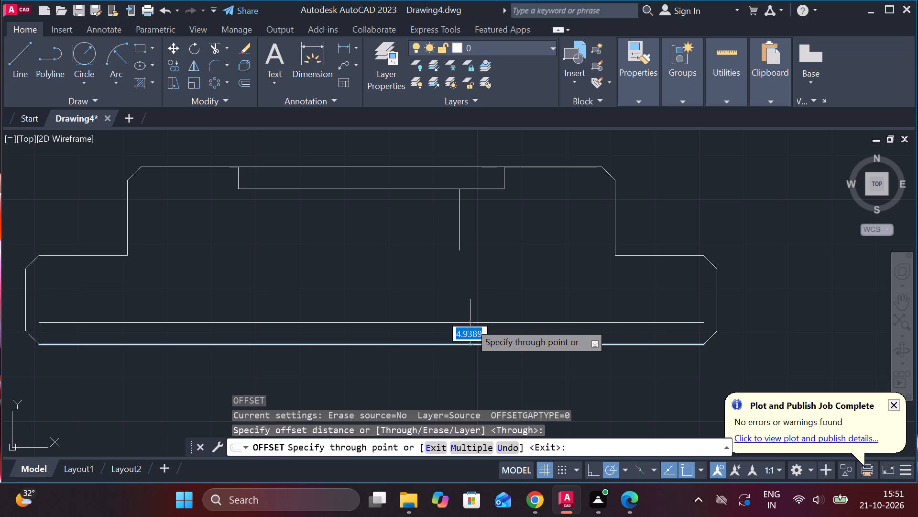
{"action": "key", "text": "8"}
{"action": "key", "text": "Return"}
{"action": "key", "text": "Escape"}
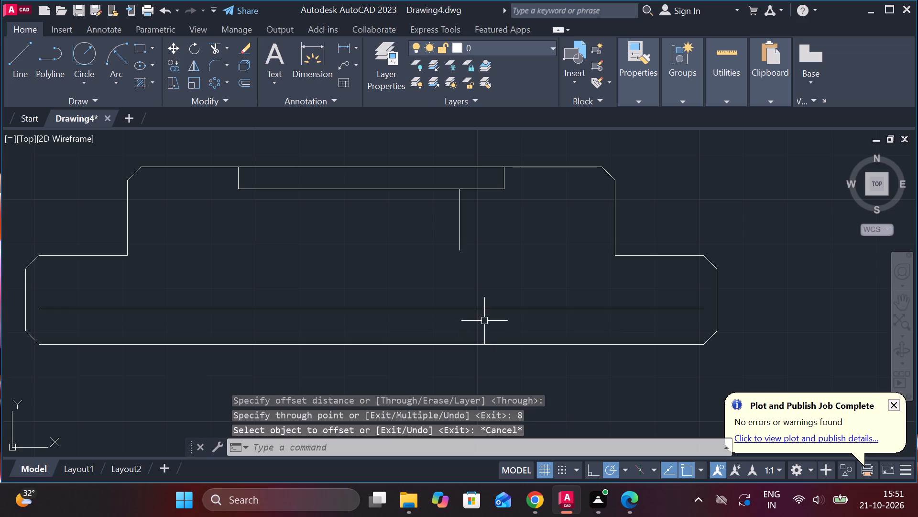
Extend the short vertical line below the recess down to the offset horizontal line.
{"action": "type", "text": "EX"}
{"action": "key", "text": "space"}
{"action": "left_click", "coordinate": [463, 239]}
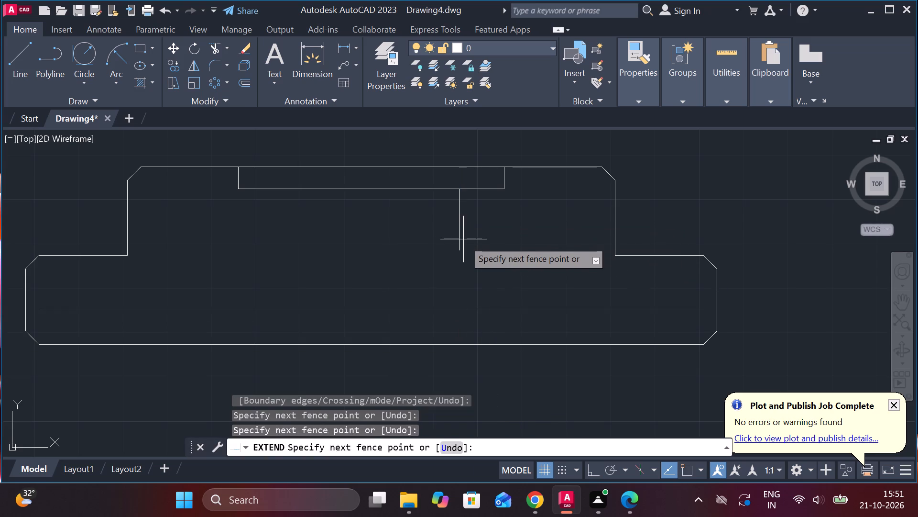
{"action": "left_click", "coordinate": [459, 234]}
{"action": "key", "text": "Escape"}
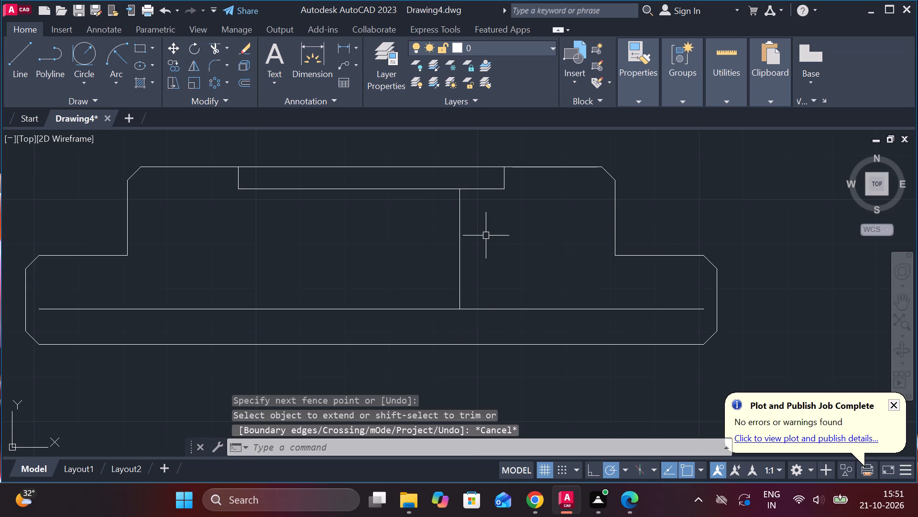
Mirror the vertical line below the recess about the part's vertical centre axis, keeping the original.
{"action": "left_click", "coordinate": [462, 228]}
{"action": "type", "text": "MI"}
{"action": "key", "text": "Return"}
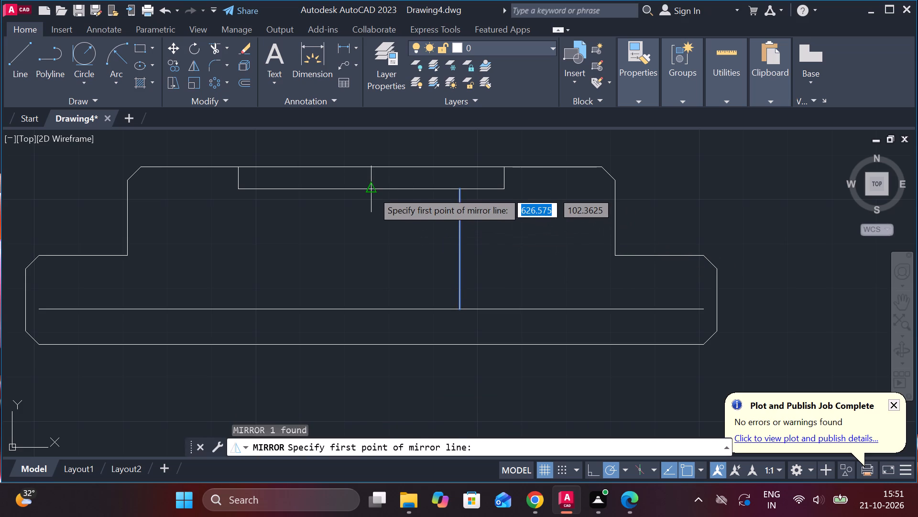
{"action": "left_click", "coordinate": [368, 189]}
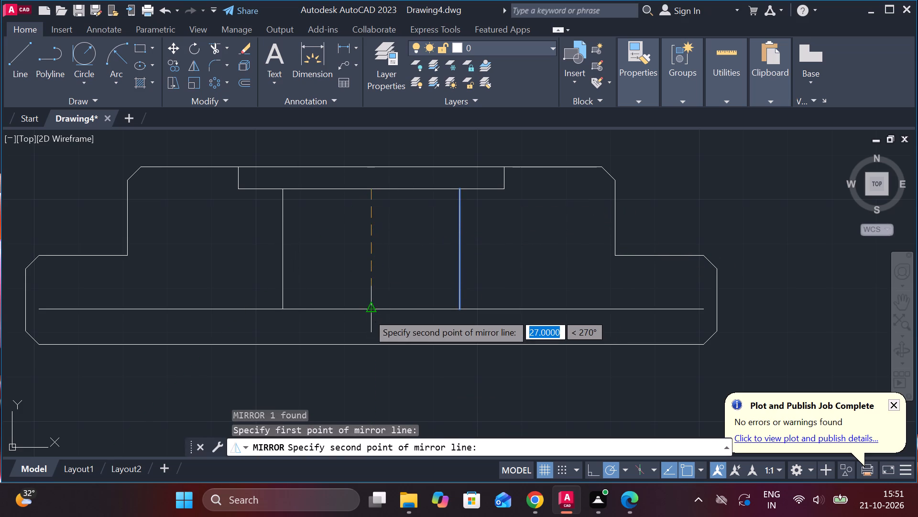
{"action": "left_click", "coordinate": [368, 313]}
{"action": "left_click_drag", "start_coordinate": [404, 370], "coordinate": [368, 313]}
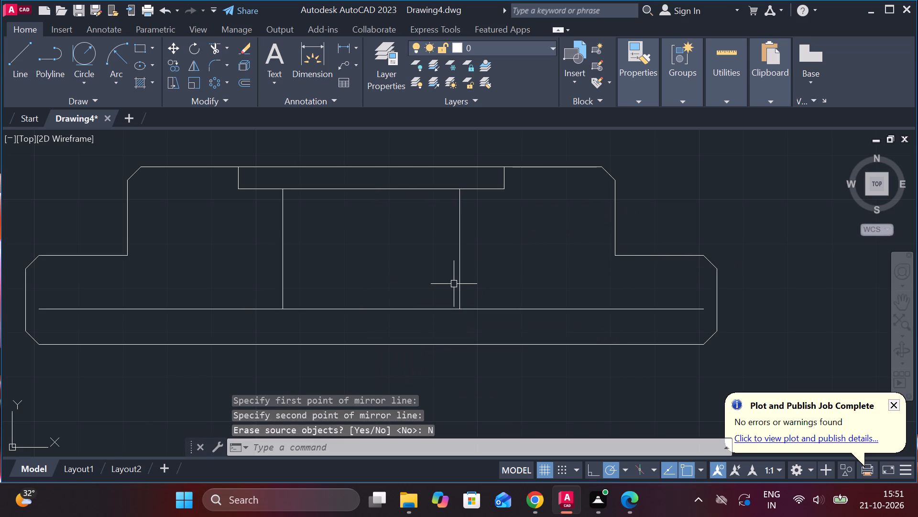
Trim the offset horizontal line back to the two vertical lines, removing both outer ends.
{"action": "type", "text": "TR"}
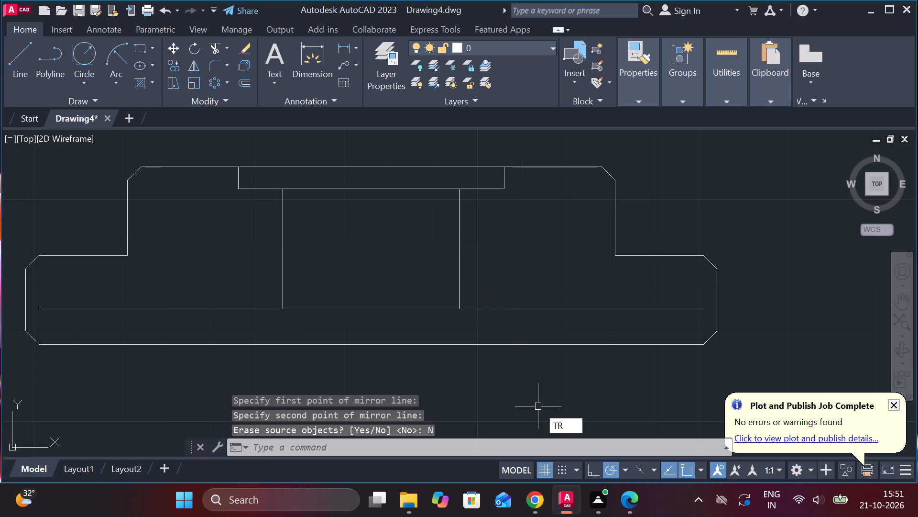
{"action": "key", "text": "space"}
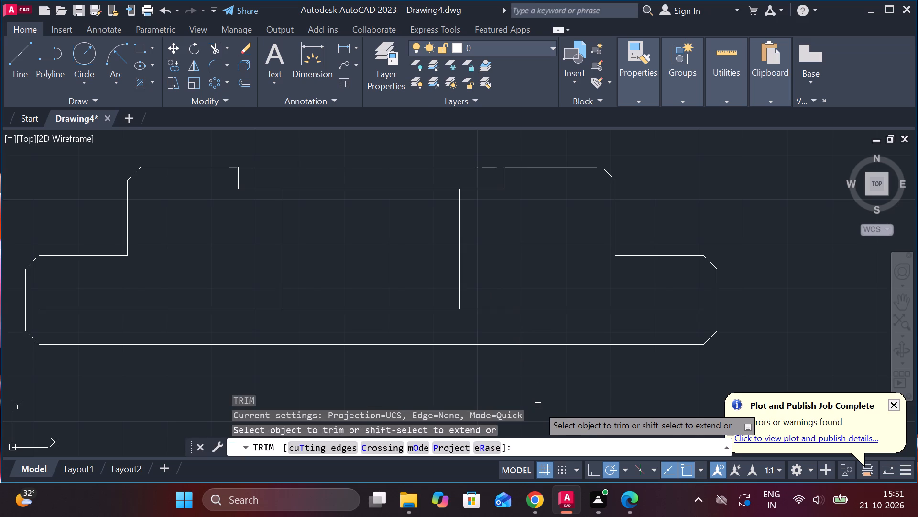
{"action": "left_click", "coordinate": [502, 306]}
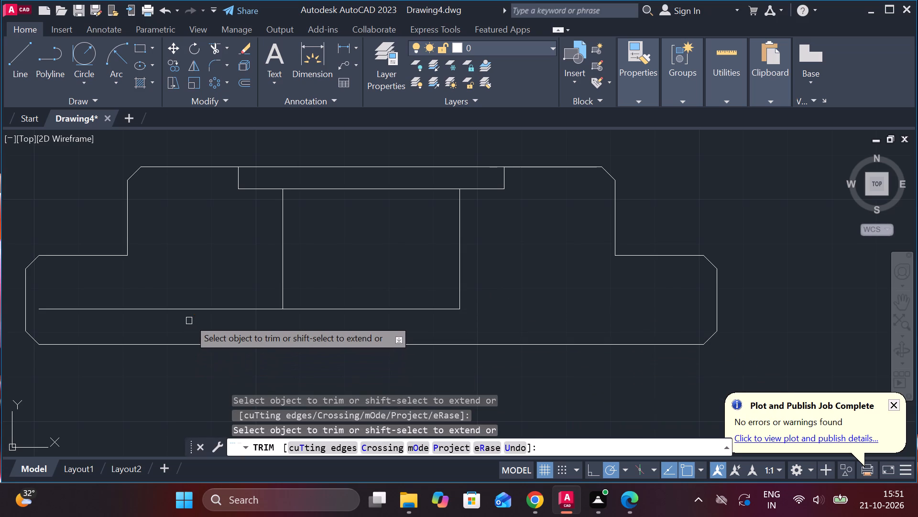
{"action": "left_click", "coordinate": [189, 311]}
{"action": "middle_click_drag", "start_coordinate": [203, 311], "coordinate": [214, 312]}
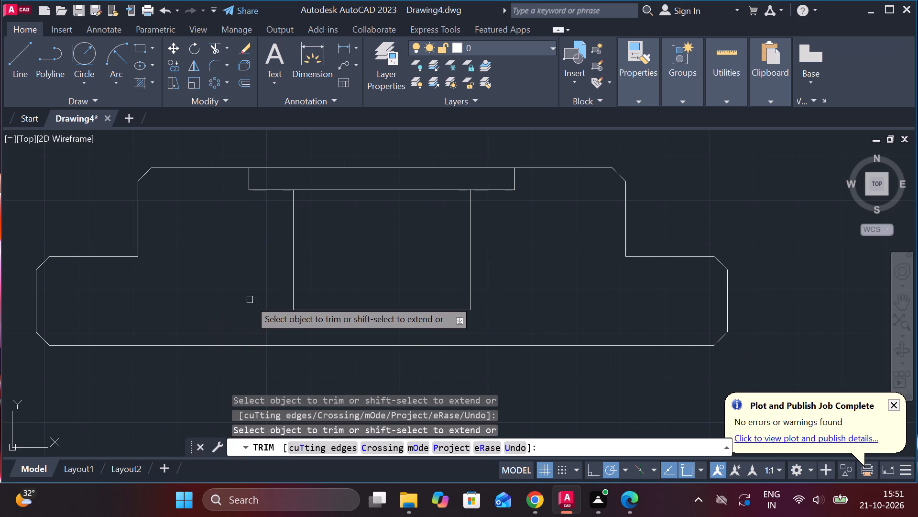
{"action": "key", "text": "Escape"}
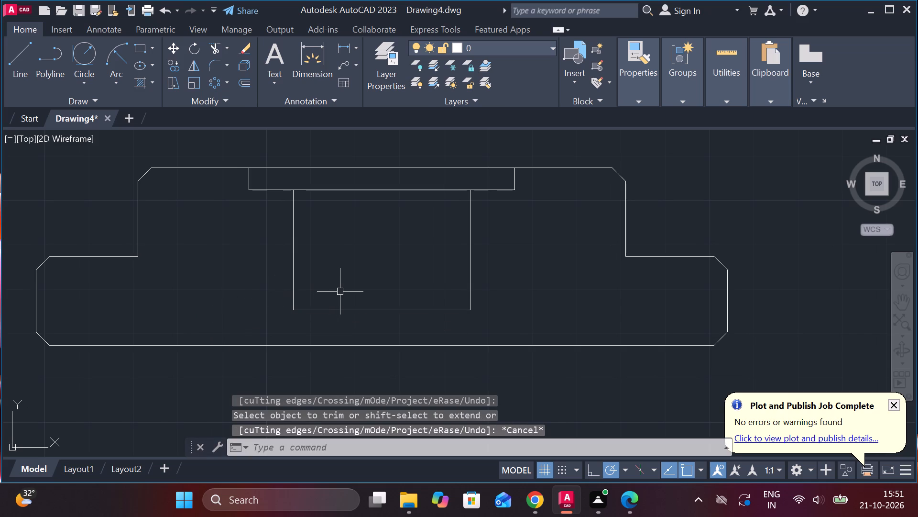
Extend the left vertical line below the recess down to the part's bottom base line.
{"action": "type", "text": "EX"}
{"action": "key", "text": "space"}
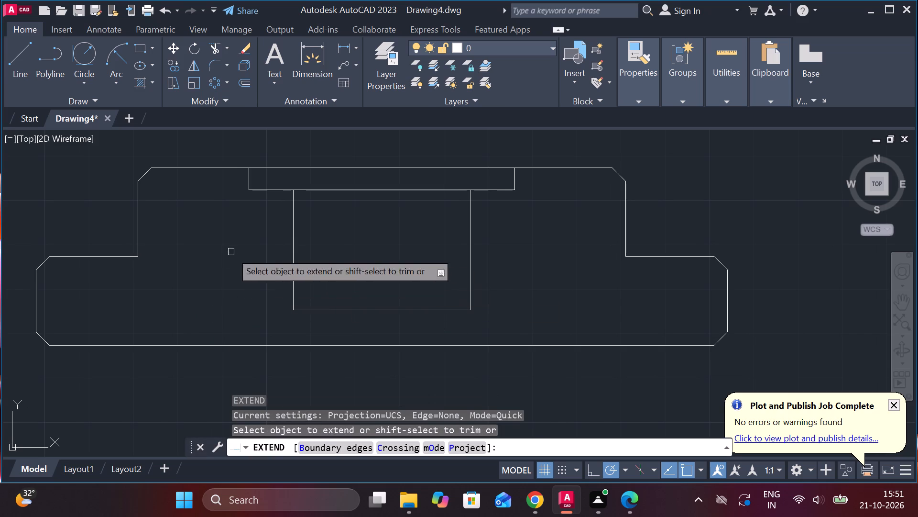
{"action": "left_click", "coordinate": [288, 267]}
{"action": "left_click", "coordinate": [295, 257]}
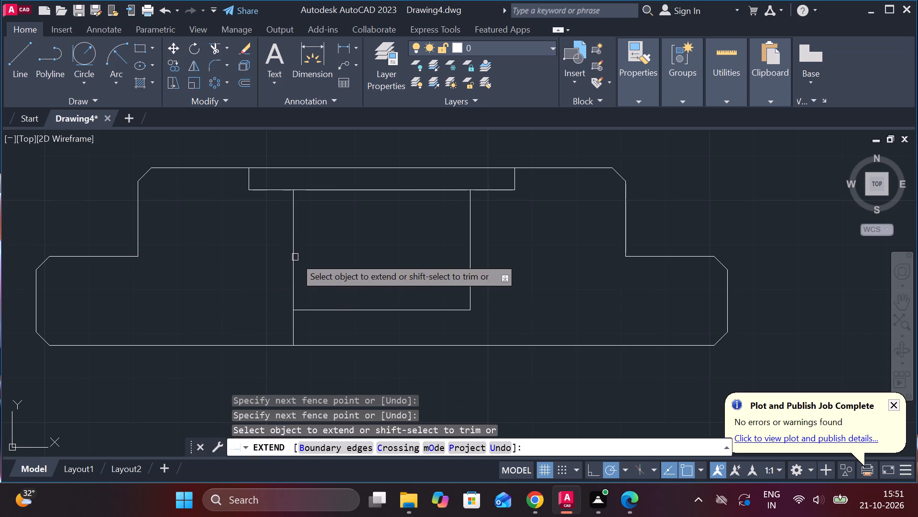
{"action": "key", "text": "grave"}
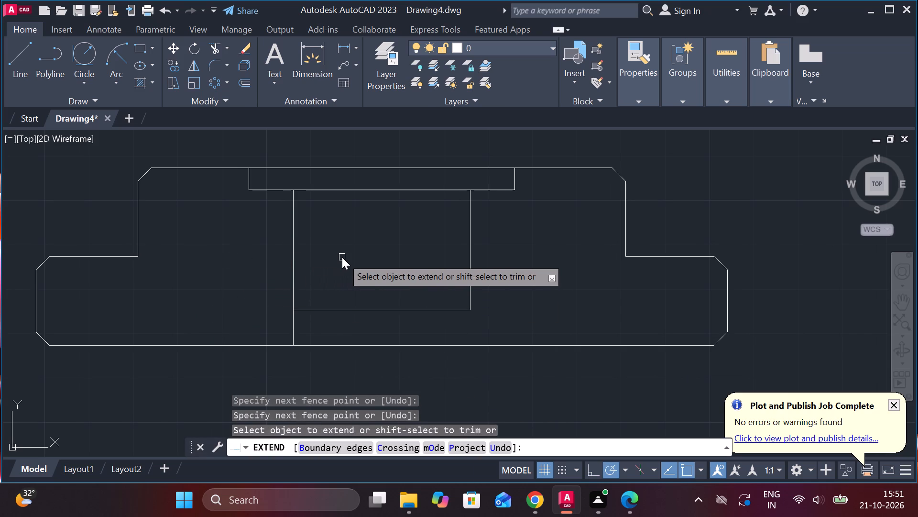
{"action": "key", "text": "Escape"}
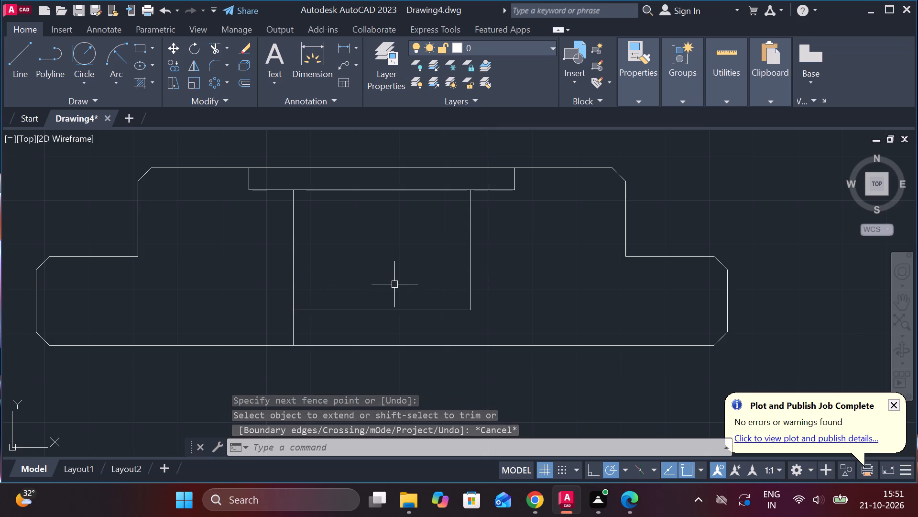
Trim away the remaining horizontal line between the two vertical lines.
{"action": "type", "text": "TR"}
{"action": "key", "text": "space"}
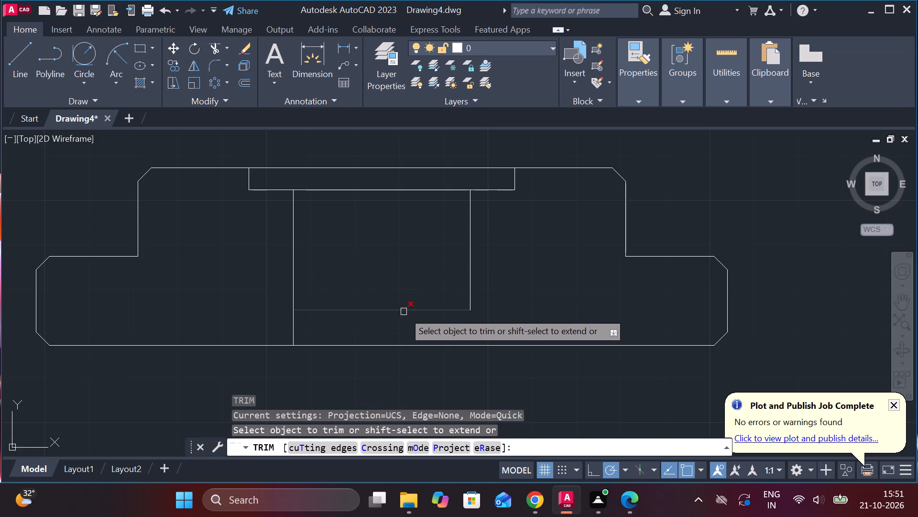
{"action": "left_click", "coordinate": [404, 312]}
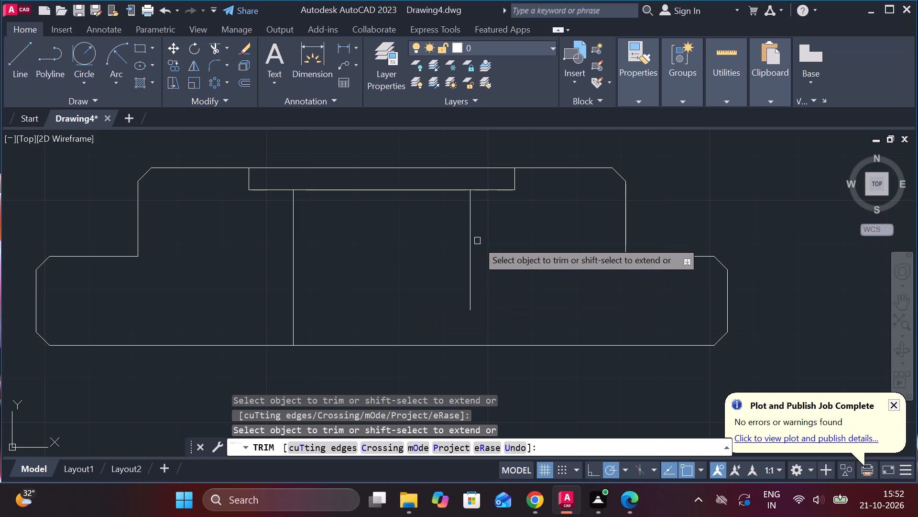
{"action": "key", "text": "Escape"}
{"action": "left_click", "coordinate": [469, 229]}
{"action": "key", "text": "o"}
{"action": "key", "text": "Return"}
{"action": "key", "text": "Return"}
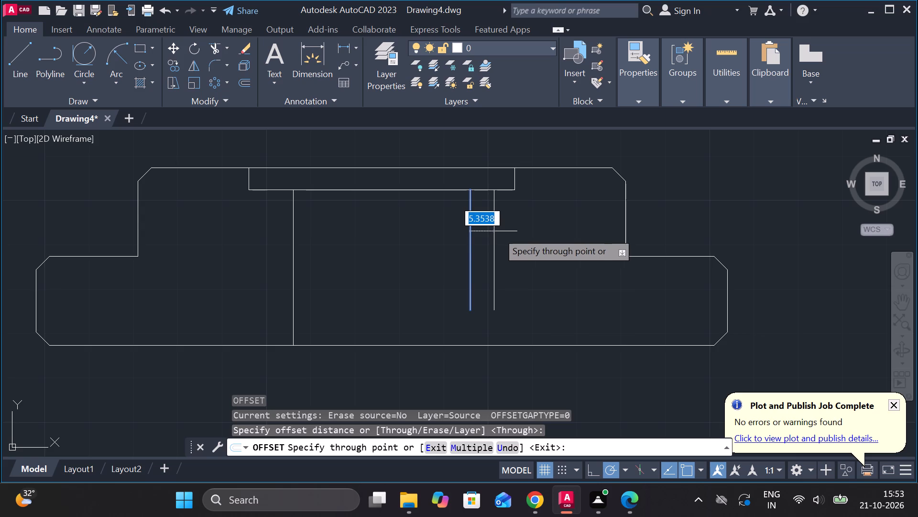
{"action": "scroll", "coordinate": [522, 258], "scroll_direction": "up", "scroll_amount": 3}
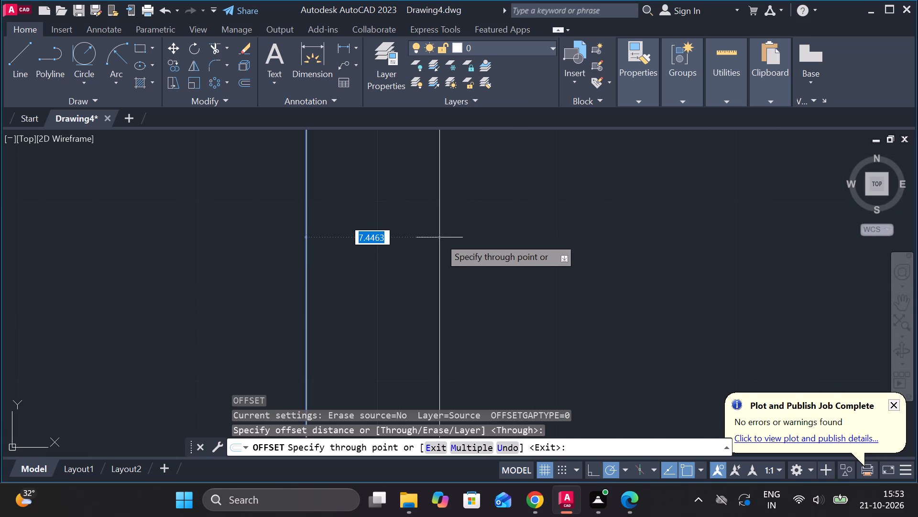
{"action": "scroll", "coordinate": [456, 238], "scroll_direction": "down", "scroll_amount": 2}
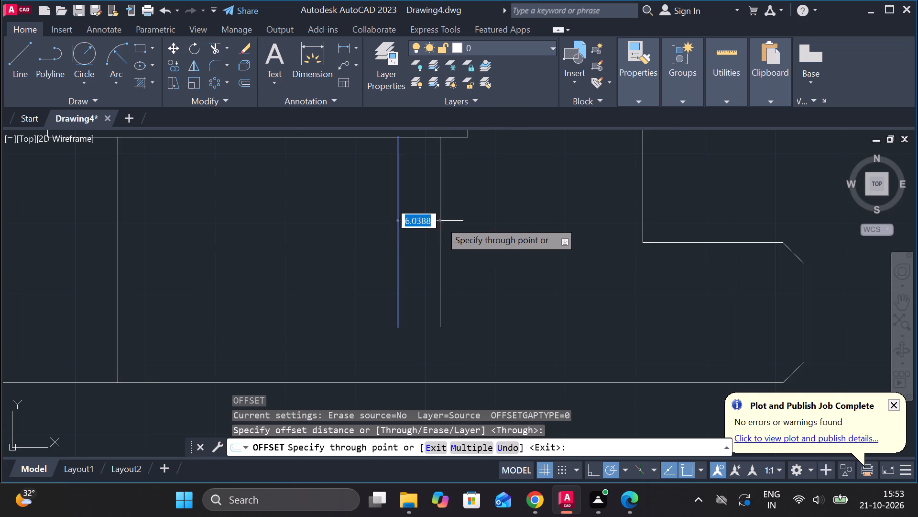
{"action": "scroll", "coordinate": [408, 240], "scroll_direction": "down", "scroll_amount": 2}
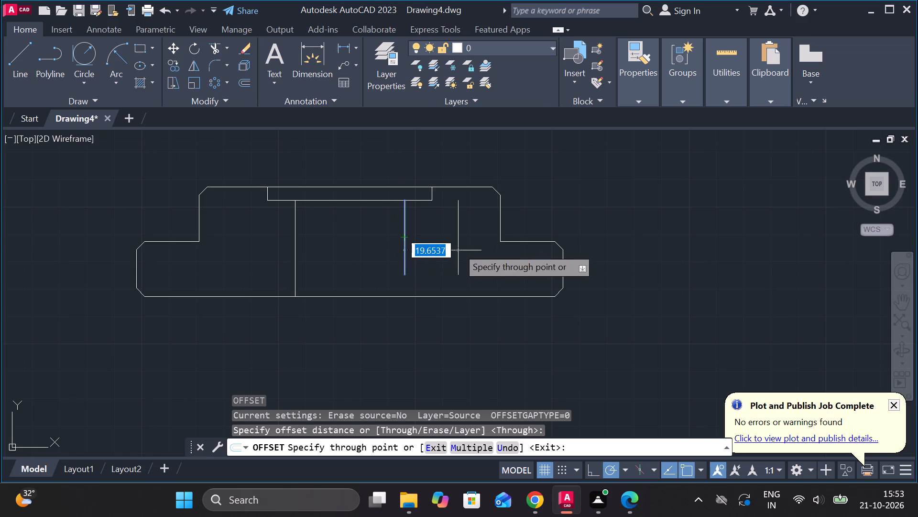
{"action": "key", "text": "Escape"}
Offset the short right vertical line below the recess by 3 to each side.
{"action": "left_click", "coordinate": [404, 224]}
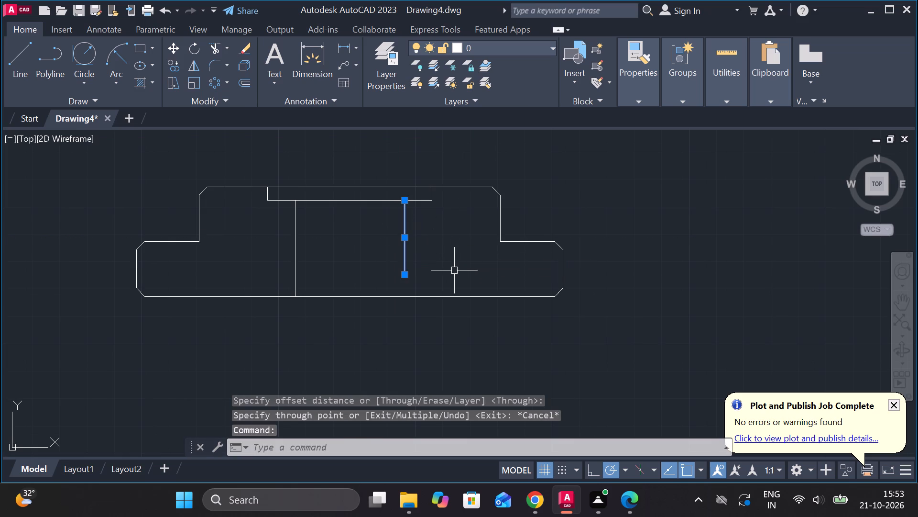
{"action": "key", "text": "o"}
{"action": "key", "text": "Return"}
{"action": "key", "text": "Return"}
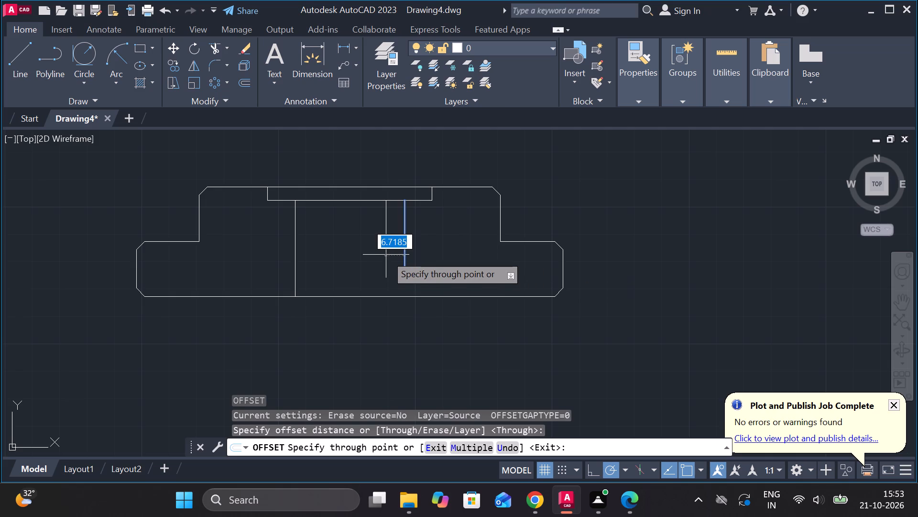
{"action": "type", "text": "3"}
{"action": "key", "text": "space"}
{"action": "left_click", "coordinate": [406, 238]}
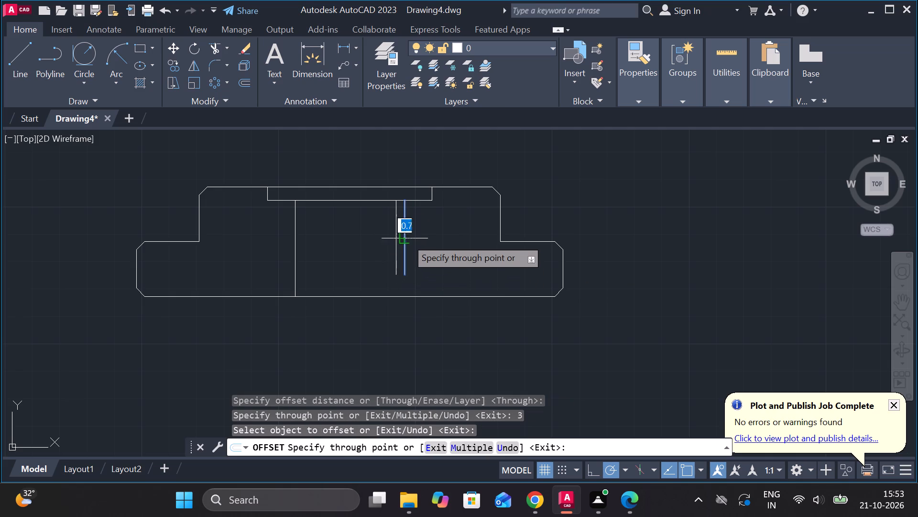
{"action": "type", "text": "3"}
{"action": "key", "text": "space"}
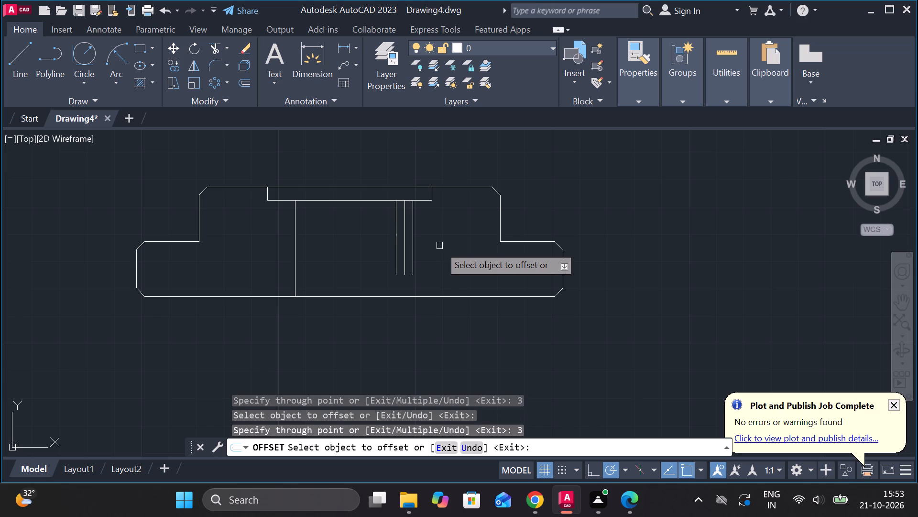
{"action": "scroll", "coordinate": [439, 246], "scroll_direction": "down", "scroll_amount": 1}
{"action": "scroll", "coordinate": [429, 256], "scroll_direction": "up", "scroll_amount": 1}
{"action": "middle_click_drag", "start_coordinate": [473, 282], "coordinate": [507, 296]}
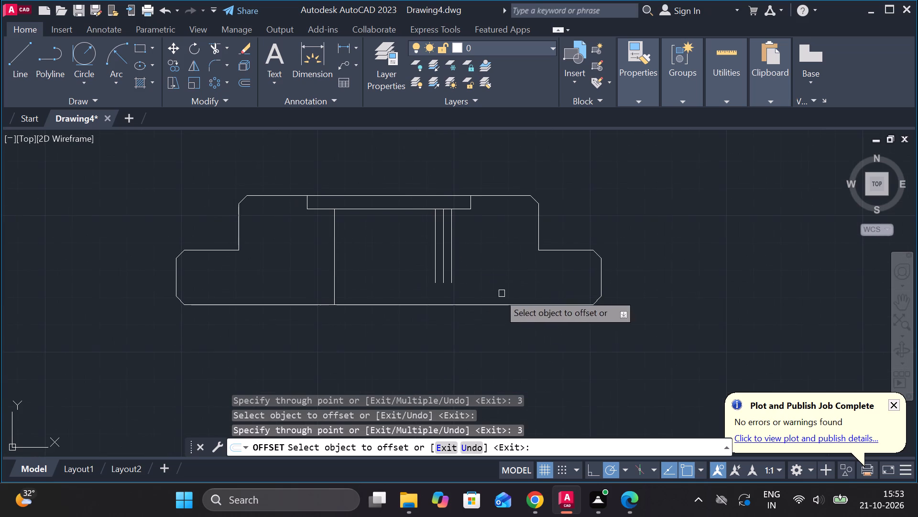
{"action": "key", "text": "Escape"}
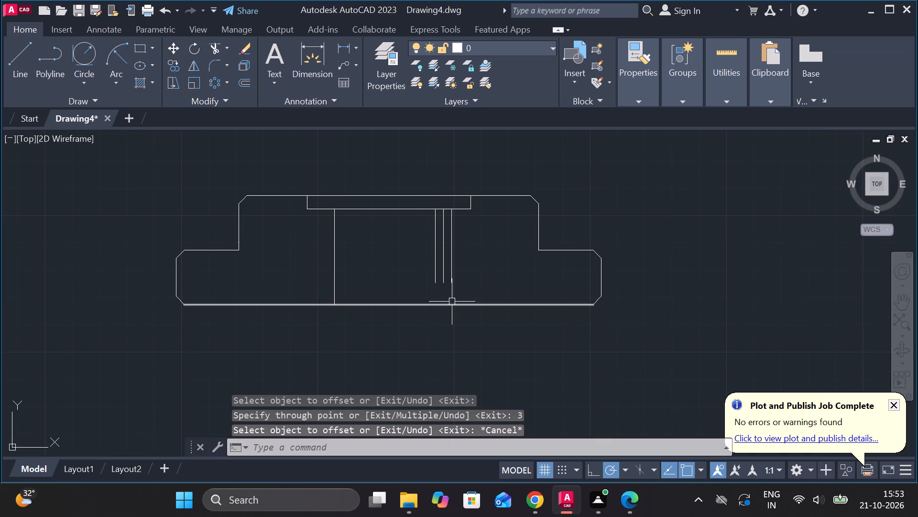
Offset the bottom base line upward through the lower end of the short vertical lines.
{"action": "left_click", "coordinate": [459, 307]}
{"action": "key", "text": "o"}
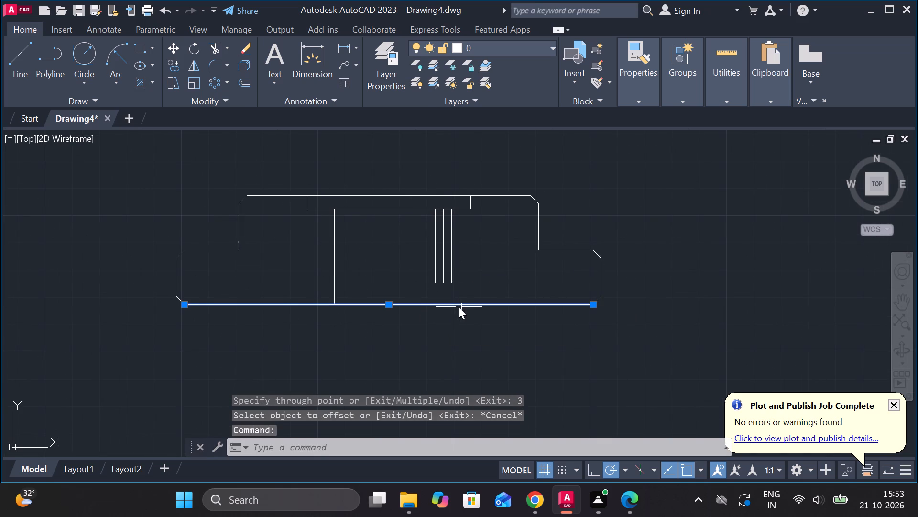
{"action": "key", "text": "Return"}
{"action": "key", "text": "Return"}
{"action": "scroll", "coordinate": [433, 293], "scroll_direction": "up", "scroll_amount": 3}
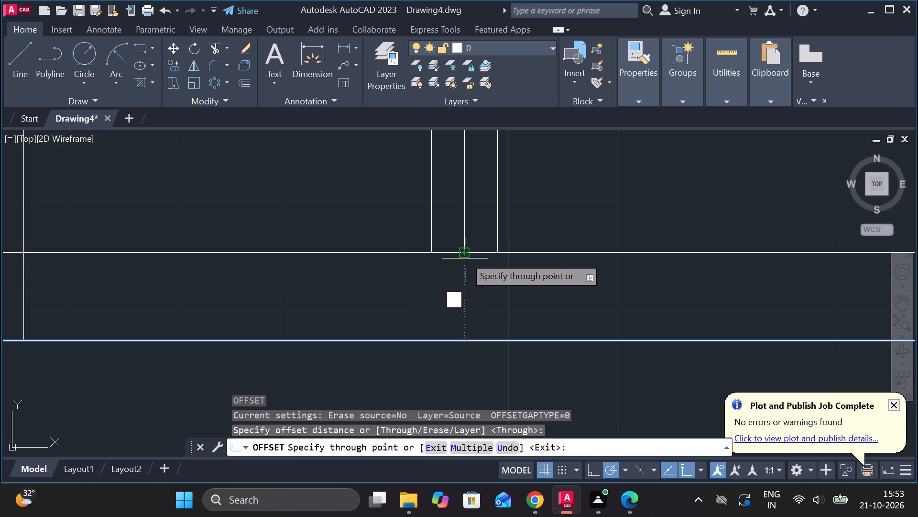
{"action": "left_click", "coordinate": [465, 257]}
{"action": "scroll", "coordinate": [495, 262], "scroll_direction": "down", "scroll_amount": 3}
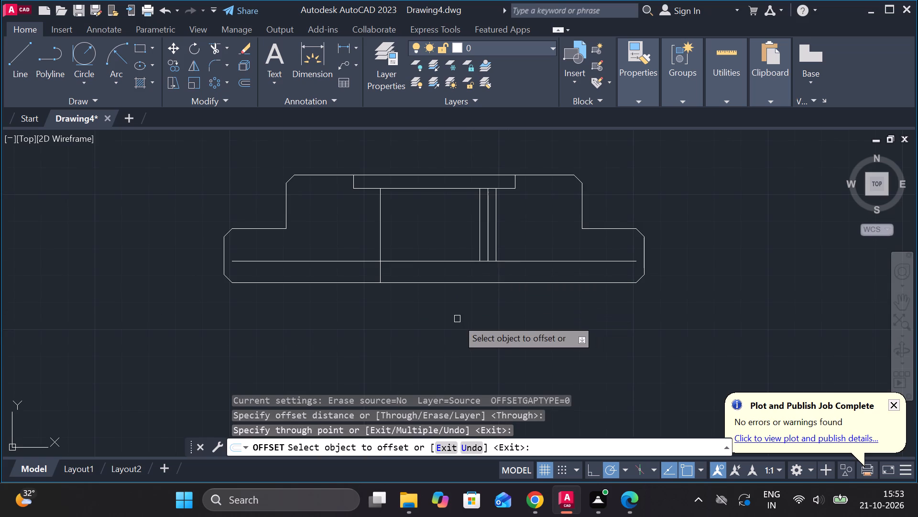
{"action": "key", "text": "Escape"}
Trim the new horizontal line so only the segment closing the bottom of the narrow hole remains.
{"action": "type", "text": "TR"}
{"action": "key", "text": "space"}
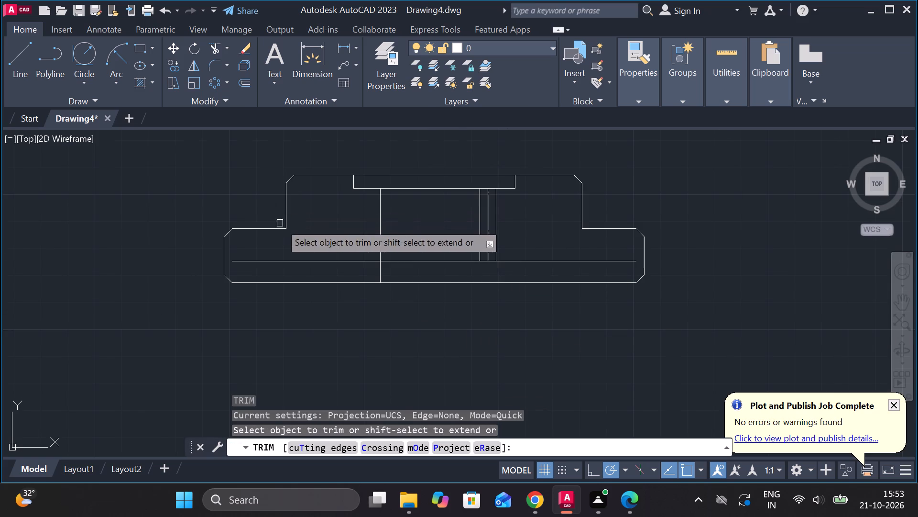
{"action": "left_click", "coordinate": [300, 263]}
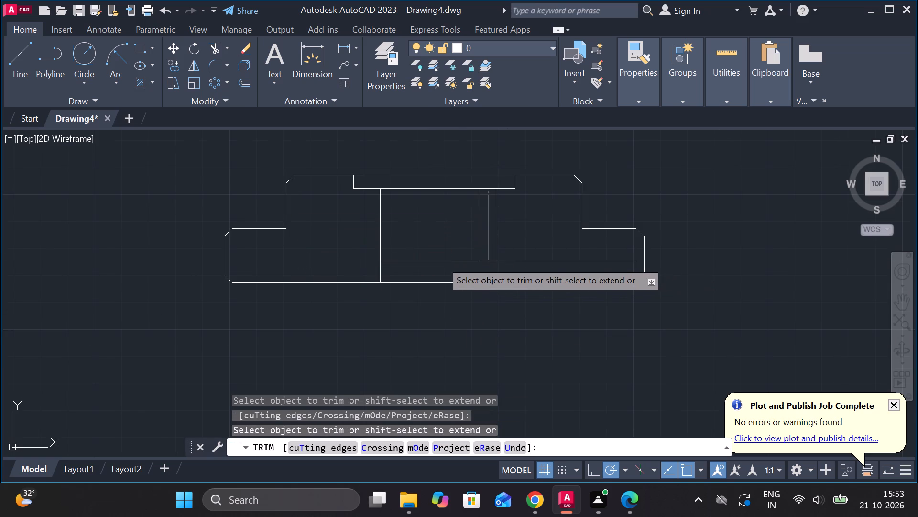
{"action": "left_click", "coordinate": [441, 261]}
{"action": "left_click", "coordinate": [558, 261]}
{"action": "scroll", "coordinate": [554, 269], "scroll_direction": "down", "scroll_amount": 2}
{"action": "scroll", "coordinate": [509, 298], "scroll_direction": "up", "scroll_amount": 2}
{"action": "middle_click_drag", "start_coordinate": [535, 291], "coordinate": [526, 315]}
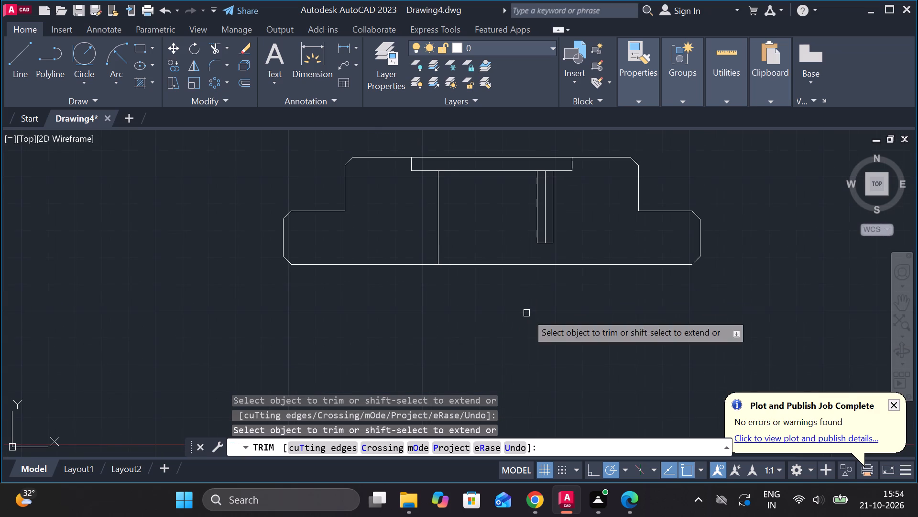
{"action": "key", "text": "Escape"}
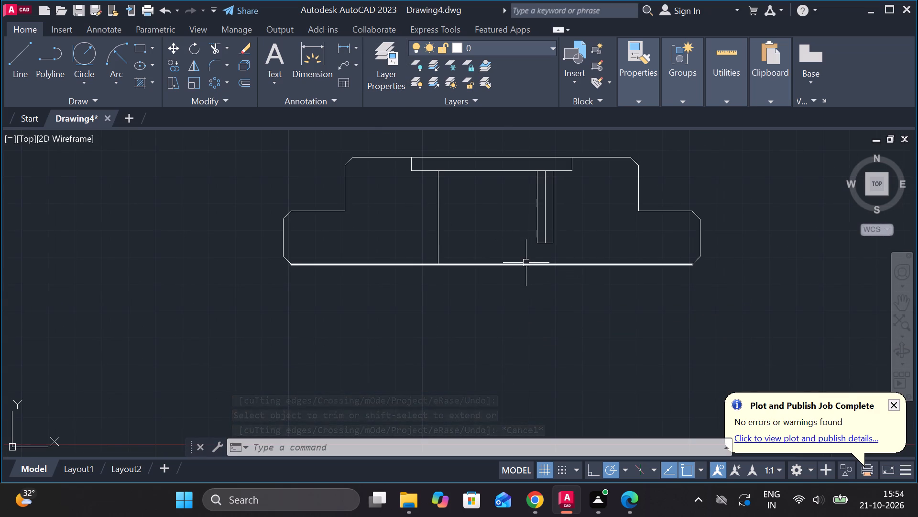
Add a linear dimension for the stepped part's overall width, placed below the base line.
{"action": "scroll", "coordinate": [526, 263], "scroll_direction": "down", "scroll_amount": 2}
{"action": "left_click", "coordinate": [344, 47]}
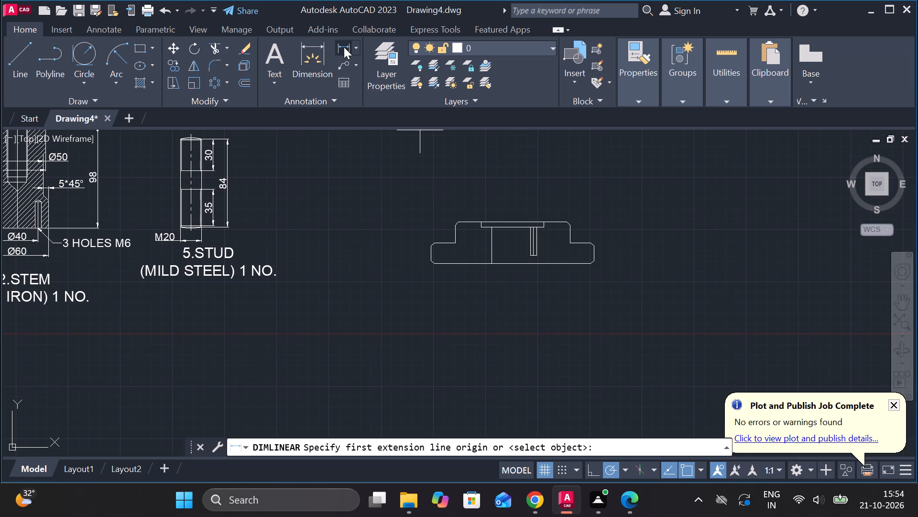
{"action": "scroll", "coordinate": [409, 268], "scroll_direction": "up", "scroll_amount": 2}
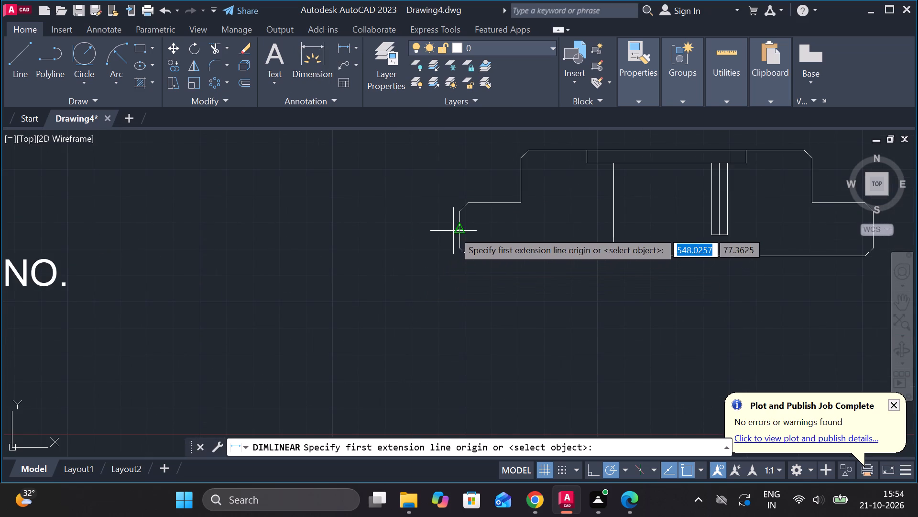
{"action": "left_click", "coordinate": [453, 231]}
{"action": "scroll", "coordinate": [455, 224], "scroll_direction": "down", "scroll_amount": 3}
{"action": "scroll", "coordinate": [548, 225], "scroll_direction": "up", "scroll_amount": 3}
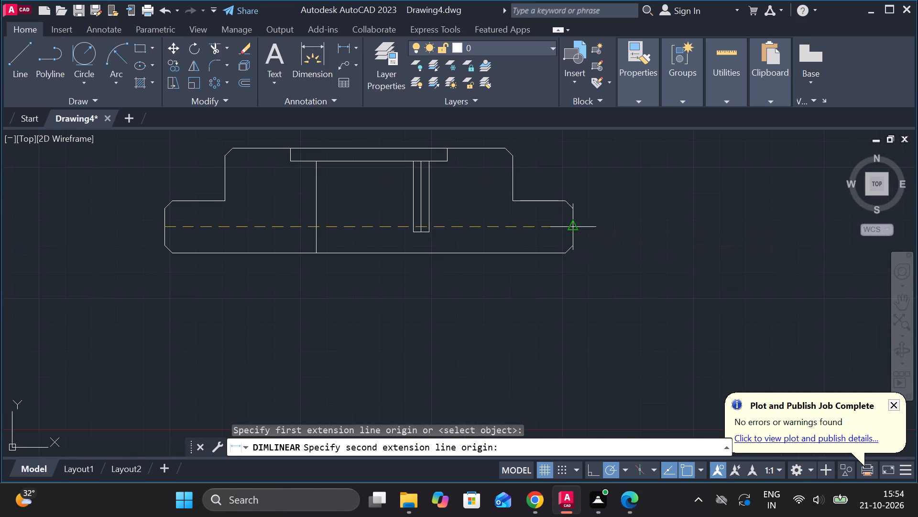
{"action": "left_click", "coordinate": [573, 227]}
{"action": "scroll", "coordinate": [570, 273], "scroll_direction": "down", "scroll_amount": 3}
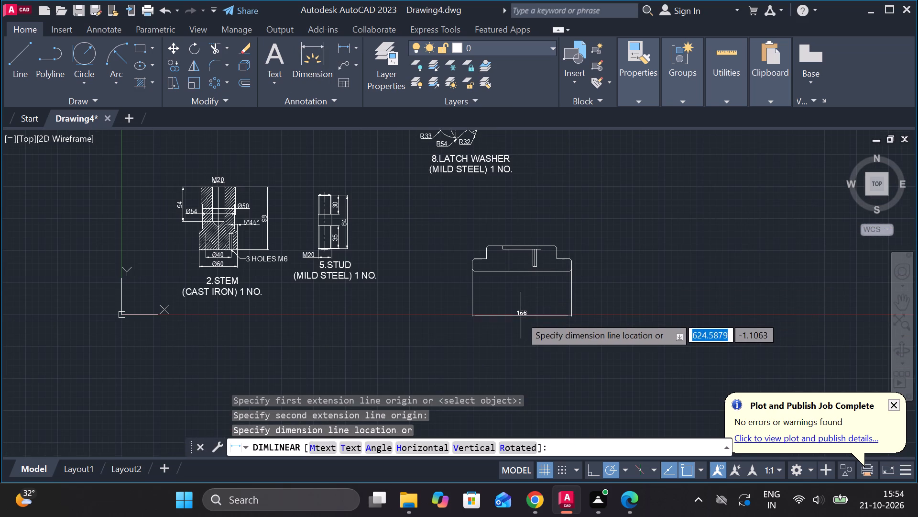
{"action": "scroll", "coordinate": [513, 304], "scroll_direction": "up", "scroll_amount": 3}
{"action": "middle_click_drag", "start_coordinate": [519, 270], "coordinate": [471, 347]}
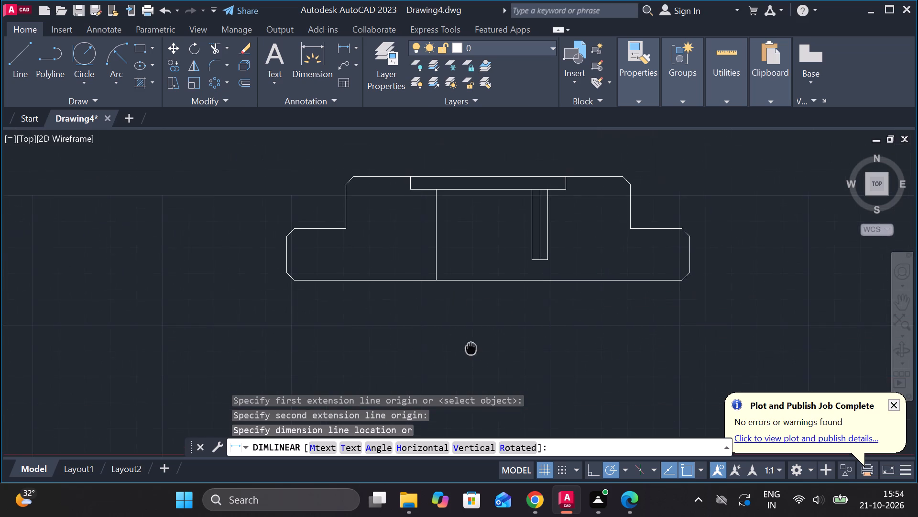
{"action": "middle_click_drag", "start_coordinate": [476, 312], "coordinate": [459, 290]}
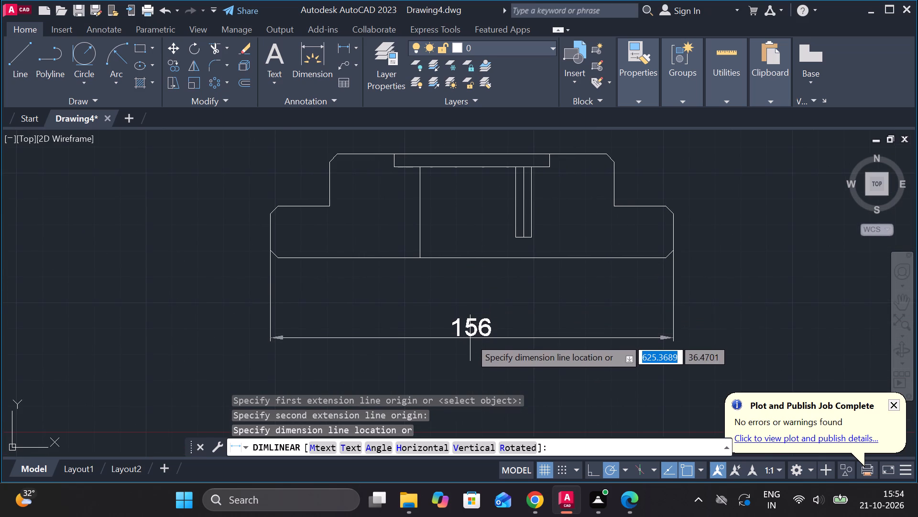
{"action": "left_click", "coordinate": [470, 338]}
Dimension the width of the upper step, placing it between the base line and the overall width dimension.
{"action": "key", "text": "space"}
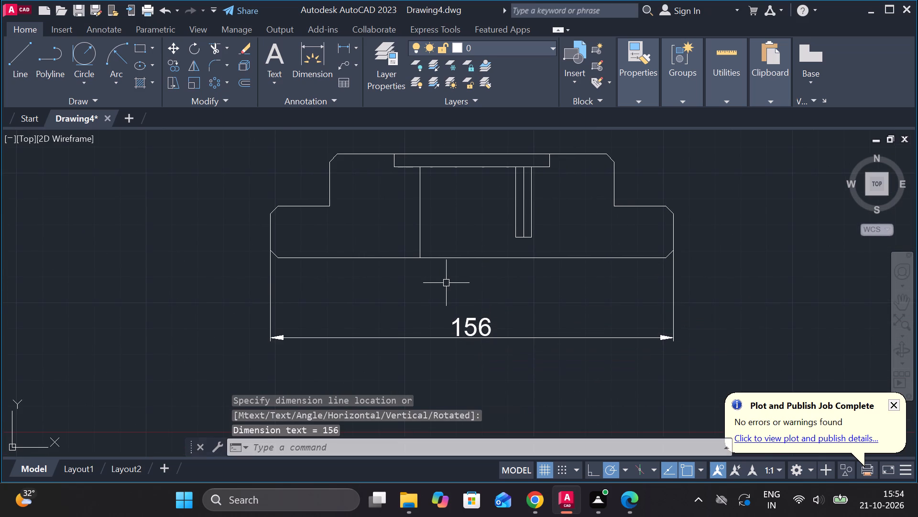
{"action": "left_click", "coordinate": [610, 210]}
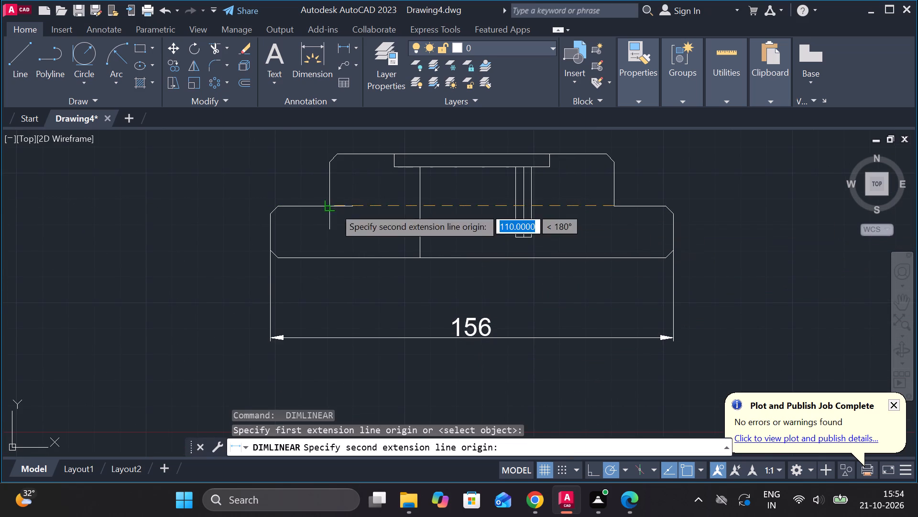
{"action": "left_click", "coordinate": [334, 207]}
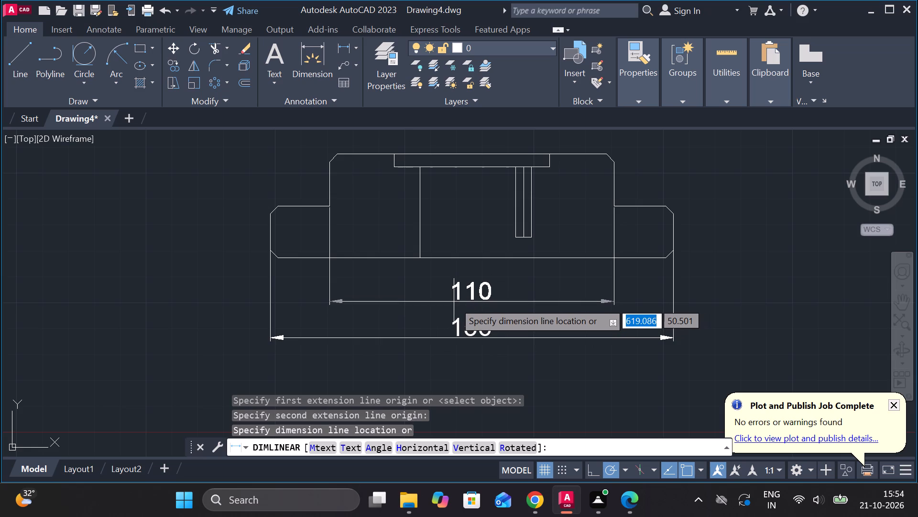
{"action": "left_click", "coordinate": [454, 302]}
Dimension the recess's width, placing the dimension above the part's top edge.
{"action": "middle_click_drag", "start_coordinate": [458, 291], "coordinate": [490, 374]}
{"action": "key", "text": "space"}
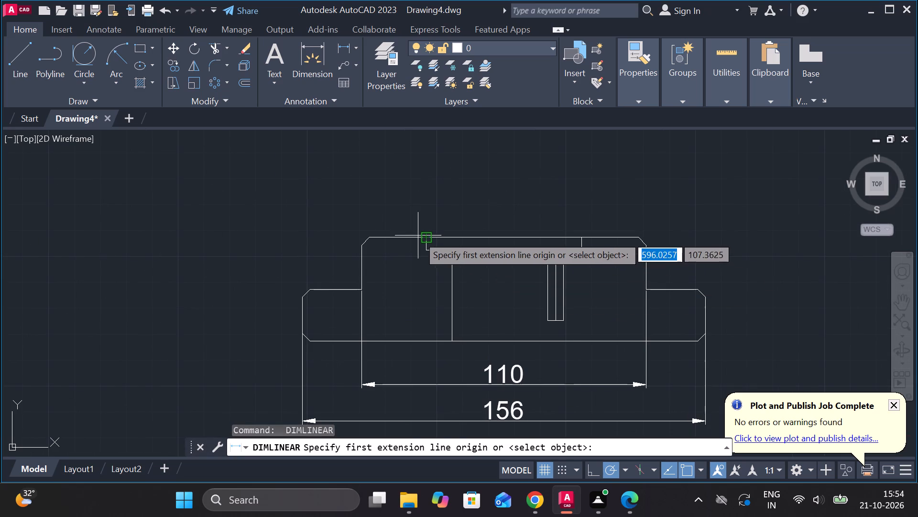
{"action": "left_click", "coordinate": [418, 236]}
{"action": "left_click", "coordinate": [574, 236]}
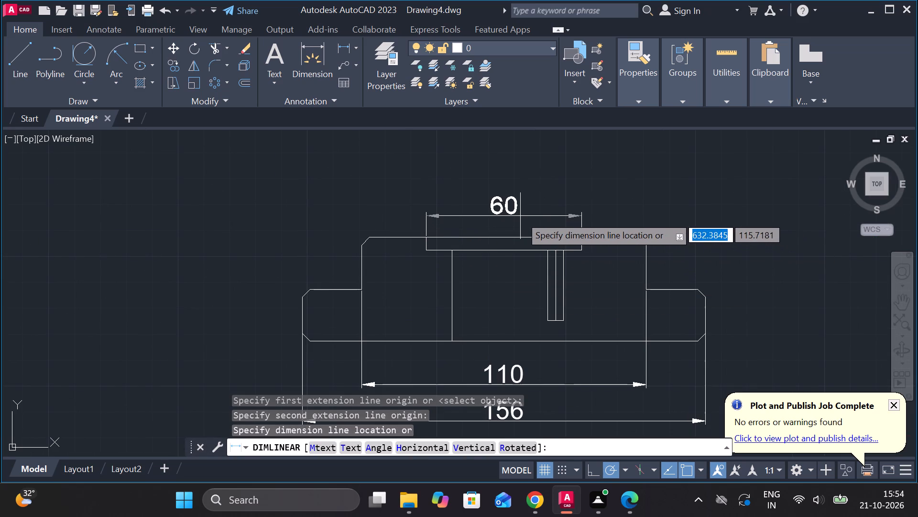
{"action": "left_click", "coordinate": [520, 216]}
Dimension the horizontal distance from the long vertical bore line to the narrow hole's centre line, inside the part.
{"action": "scroll", "coordinate": [528, 224], "scroll_direction": "down", "scroll_amount": 2}
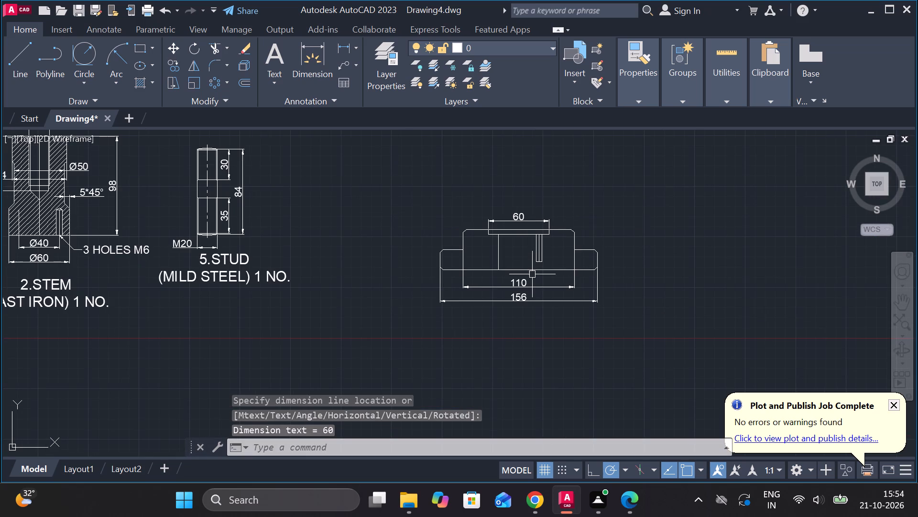
{"action": "scroll", "coordinate": [532, 286], "scroll_direction": "up", "scroll_amount": 2}
{"action": "key", "text": "space"}
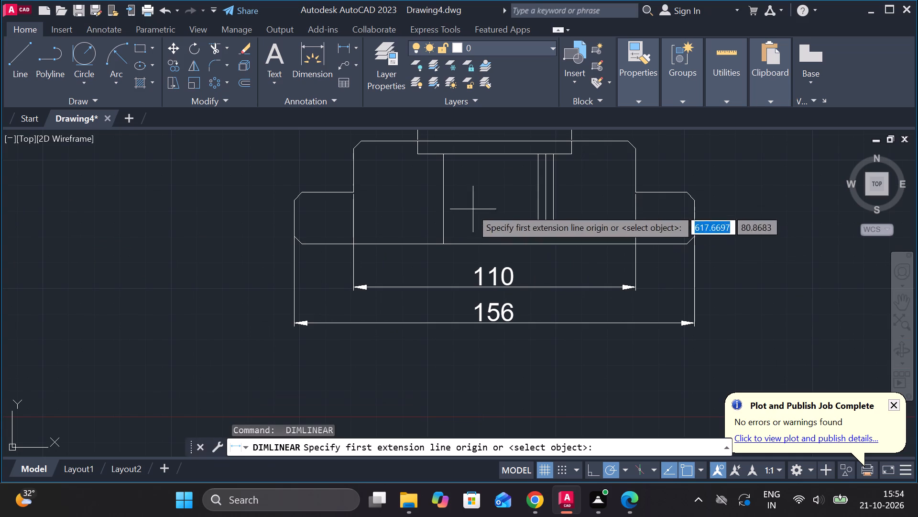
{"action": "left_click", "coordinate": [444, 189]}
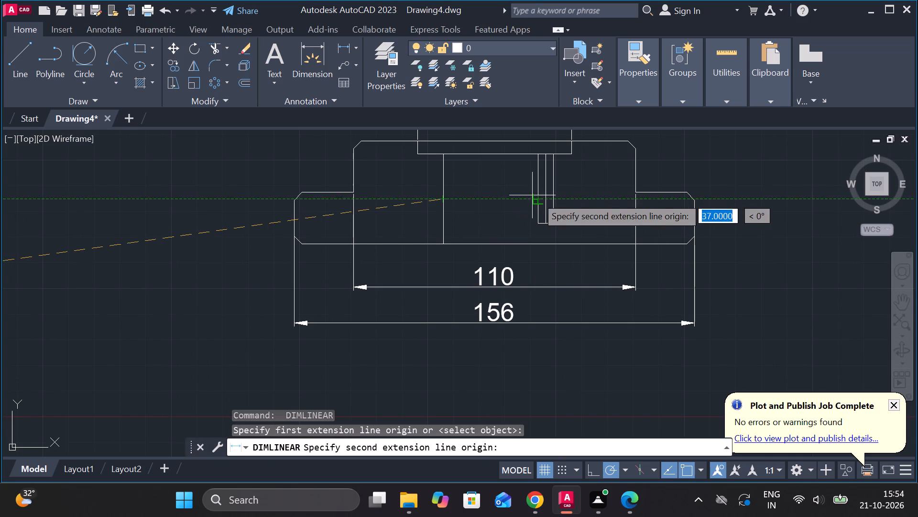
{"action": "left_click", "coordinate": [544, 199]}
{"action": "left_click", "coordinate": [512, 204]}
Dimension the recess's depth vertically, placing the dimension just left of the recess.
{"action": "scroll", "coordinate": [512, 204], "scroll_direction": "down", "scroll_amount": 1}
{"action": "scroll", "coordinate": [492, 223], "scroll_direction": "up", "scroll_amount": 2}
{"action": "middle_click_drag", "start_coordinate": [490, 273], "coordinate": [535, 291]}
{"action": "scroll", "coordinate": [523, 273], "scroll_direction": "down", "scroll_amount": 2}
{"action": "scroll", "coordinate": [446, 247], "scroll_direction": "up", "scroll_amount": 2}
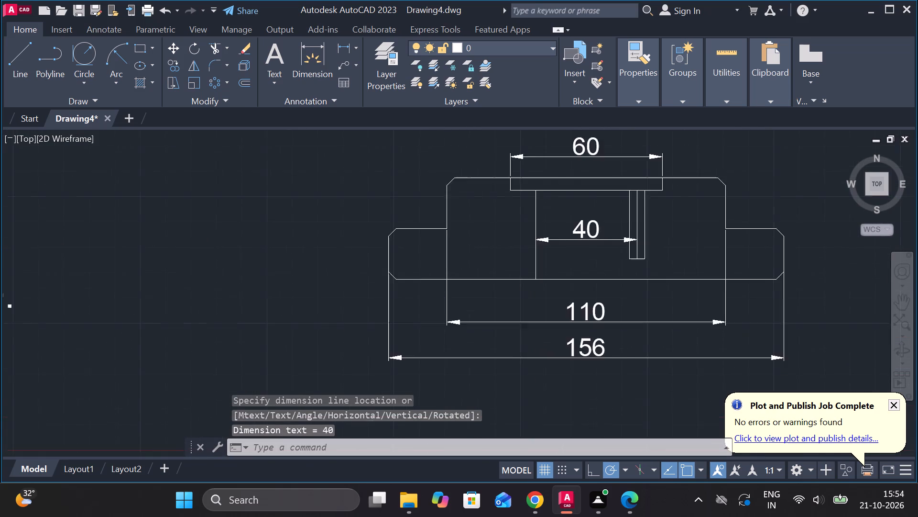
{"action": "middle_click_drag", "start_coordinate": [504, 247], "coordinate": [446, 378]}
{"action": "scroll", "coordinate": [468, 309], "scroll_direction": "up", "scroll_amount": 2}
{"action": "key", "text": "space"}
{"action": "left_click", "coordinate": [517, 202]}
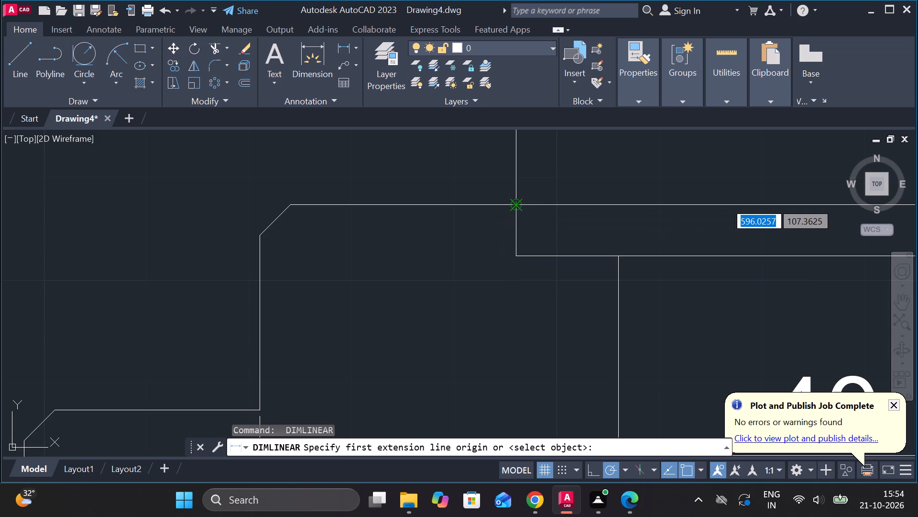
{"action": "left_click", "coordinate": [509, 250]}
{"action": "scroll", "coordinate": [460, 256], "scroll_direction": "down", "scroll_amount": 3}
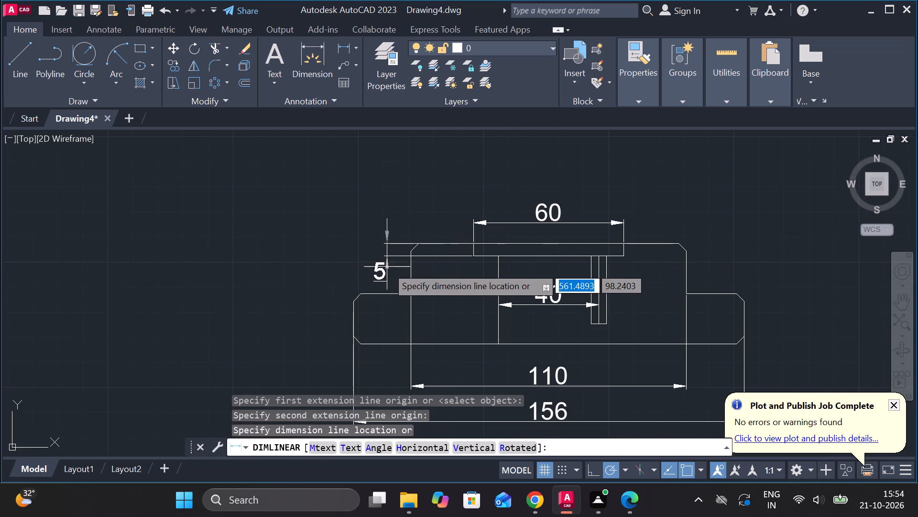
{"action": "left_click", "coordinate": [456, 255]}
Move the recess depth dimension's text above the part's top edge, beside the recess width dimension.
{"action": "left_click", "coordinate": [456, 261]}
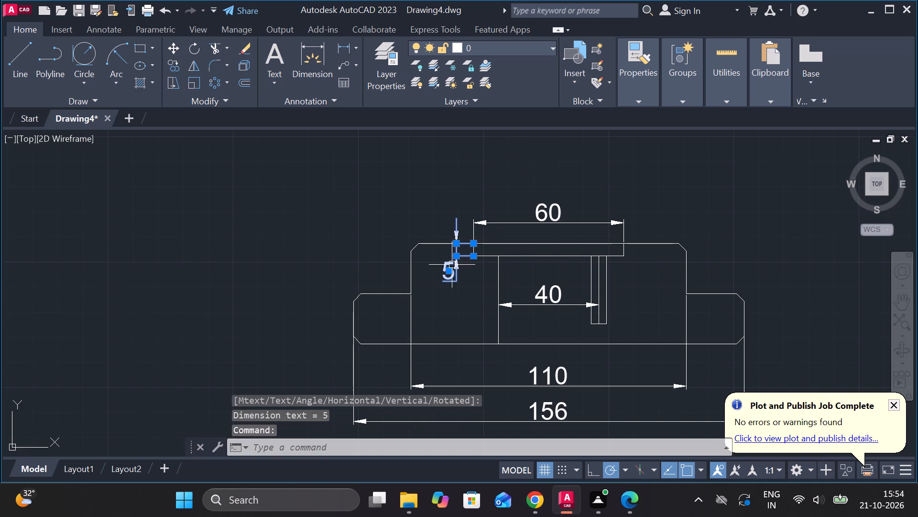
{"action": "left_click", "coordinate": [451, 268]}
{"action": "left_click", "coordinate": [457, 218]}
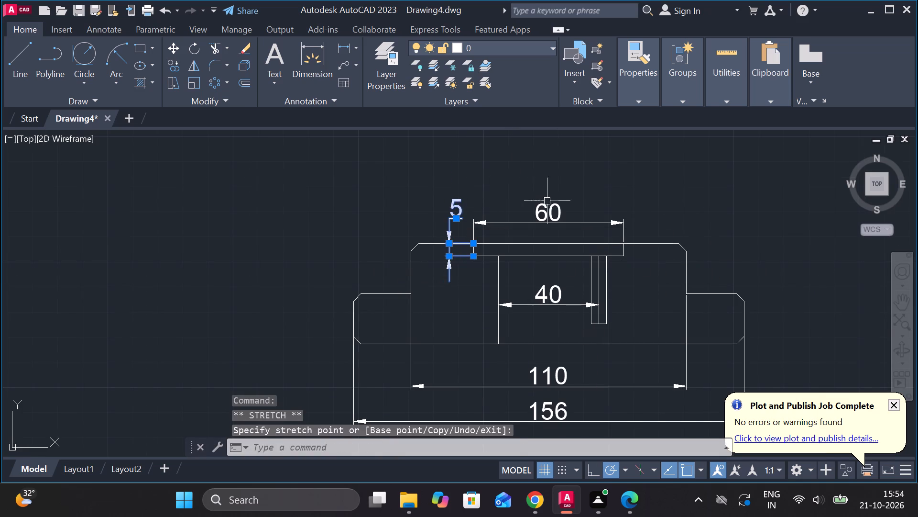
{"action": "key", "text": "Escape"}
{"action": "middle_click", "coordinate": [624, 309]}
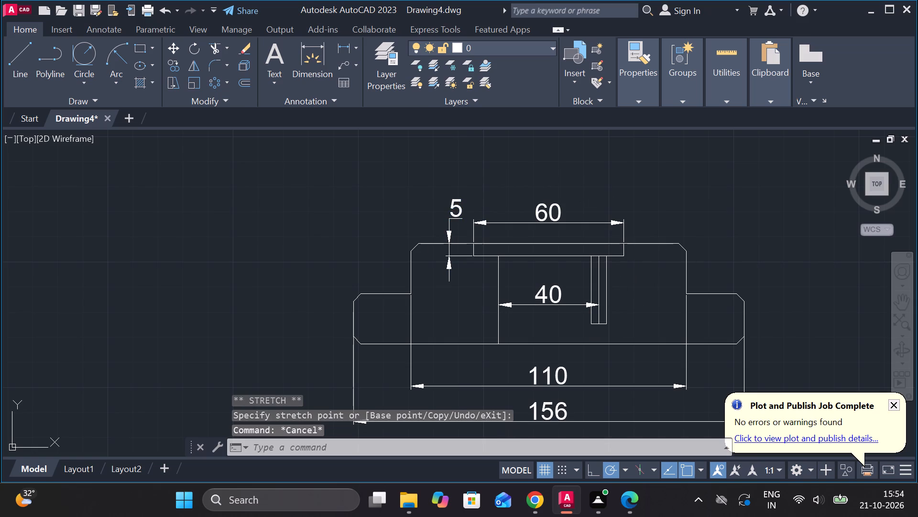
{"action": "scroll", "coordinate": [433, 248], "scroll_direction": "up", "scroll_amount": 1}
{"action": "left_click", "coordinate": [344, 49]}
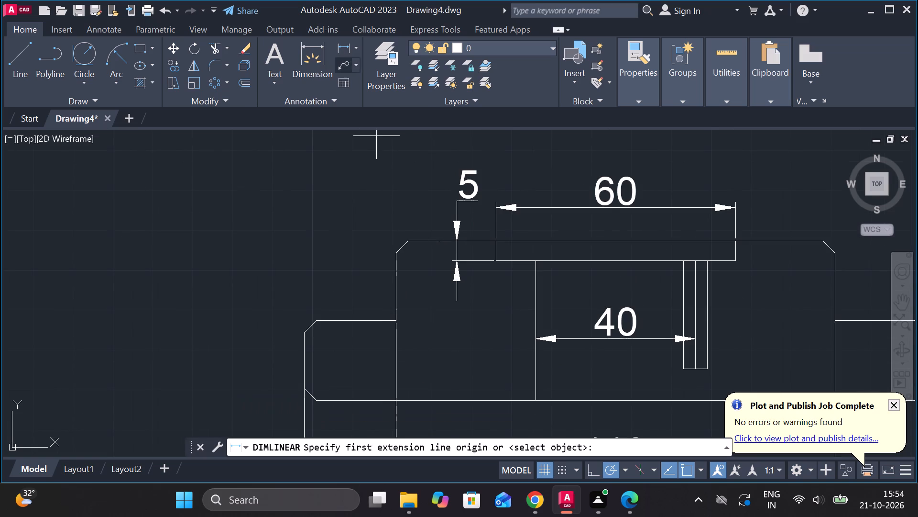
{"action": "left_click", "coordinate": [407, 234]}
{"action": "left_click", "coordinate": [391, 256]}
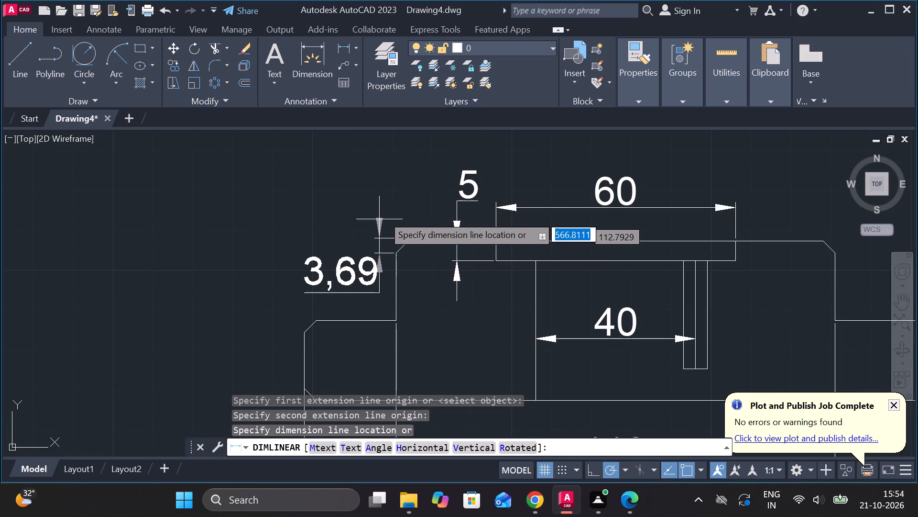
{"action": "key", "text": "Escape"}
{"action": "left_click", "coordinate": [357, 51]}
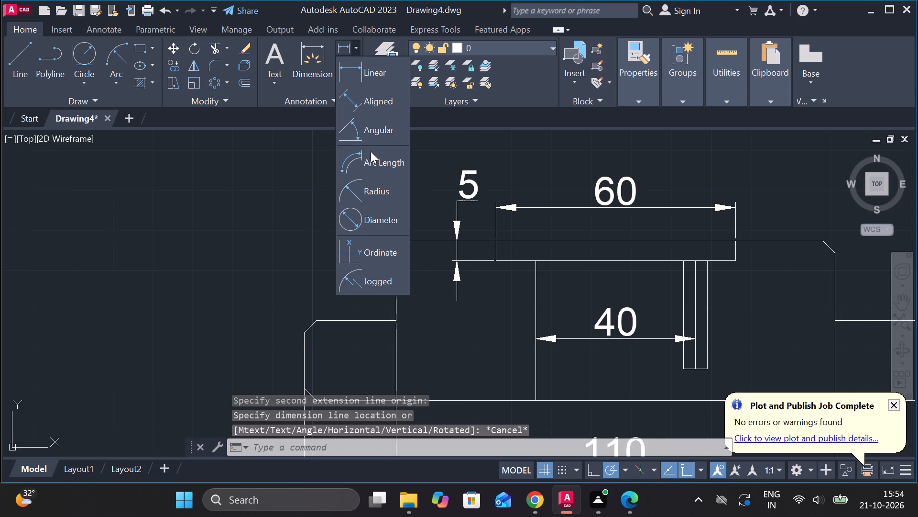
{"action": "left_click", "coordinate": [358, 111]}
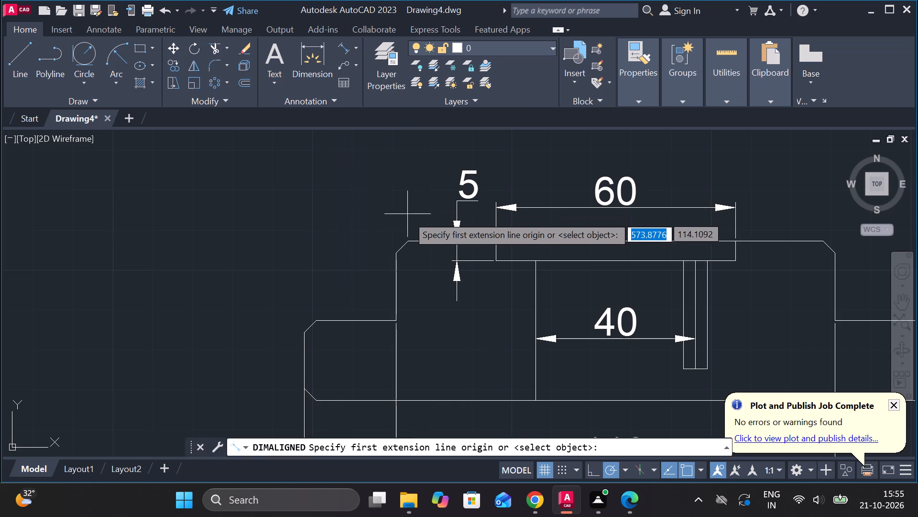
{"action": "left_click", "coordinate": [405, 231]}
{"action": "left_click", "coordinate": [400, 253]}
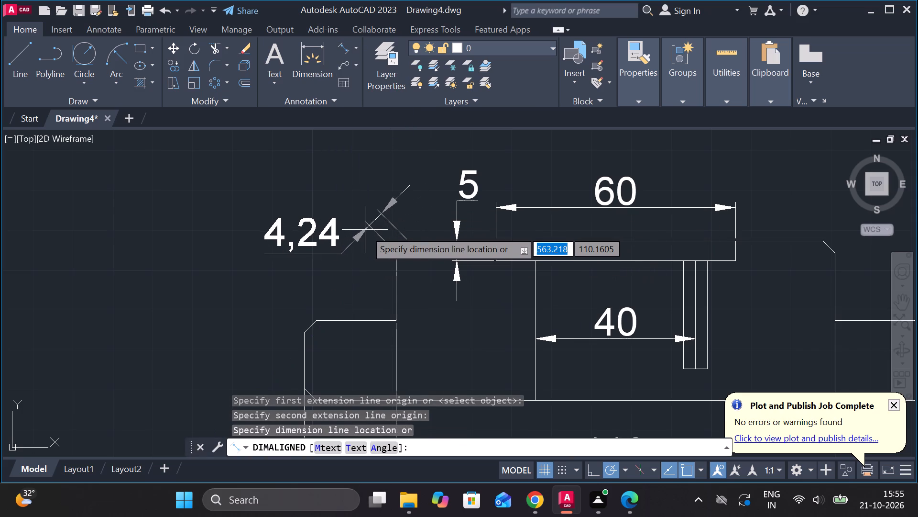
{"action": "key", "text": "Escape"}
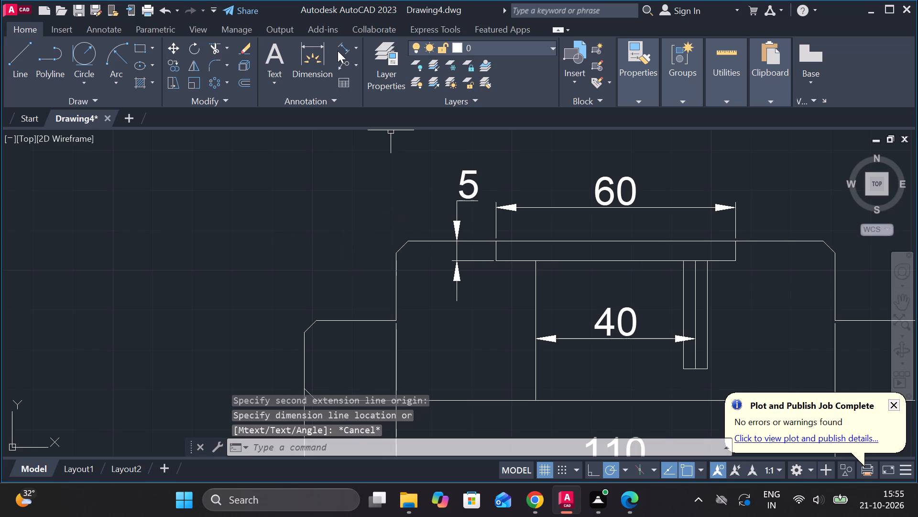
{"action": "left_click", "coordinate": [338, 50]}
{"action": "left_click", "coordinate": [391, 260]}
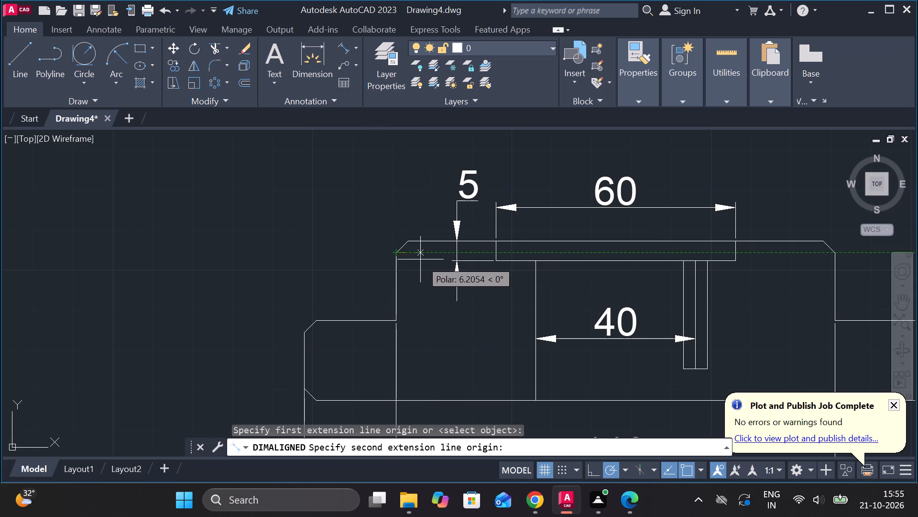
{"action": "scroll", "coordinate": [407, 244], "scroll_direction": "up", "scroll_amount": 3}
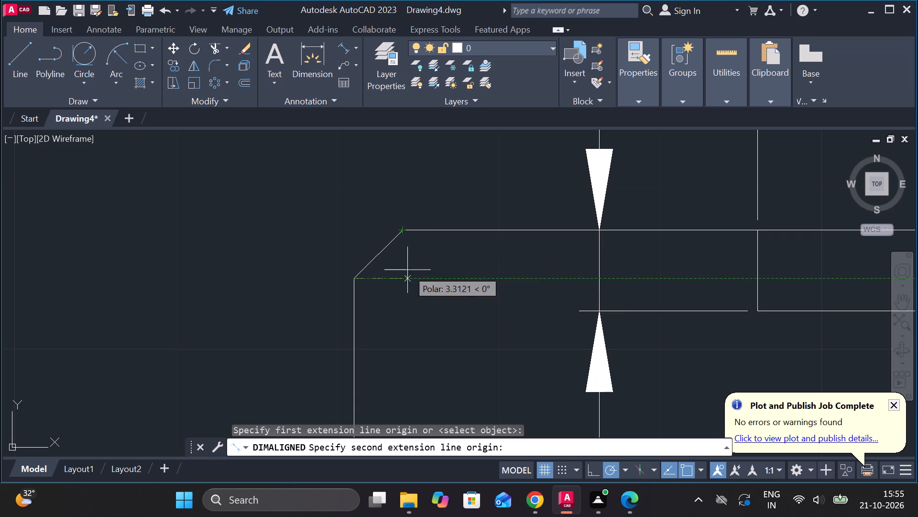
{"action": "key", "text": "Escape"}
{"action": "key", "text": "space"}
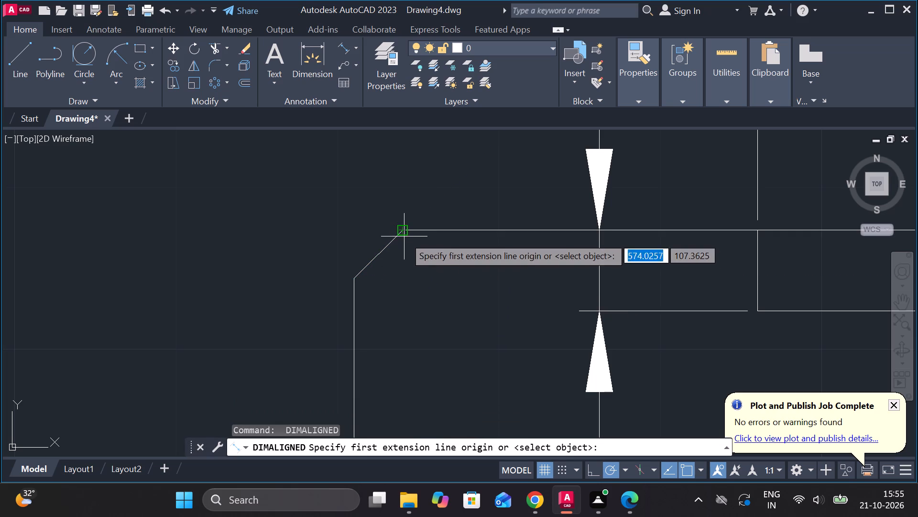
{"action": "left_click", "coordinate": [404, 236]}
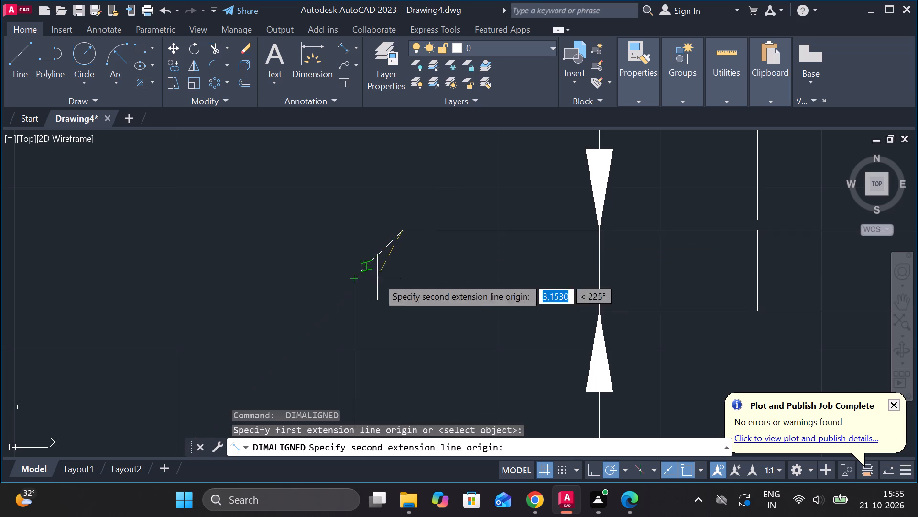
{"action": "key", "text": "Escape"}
Add a linear dimension for the horizontal width of the upper step's left chamfer, placed above the chamfer.
{"action": "left_click", "coordinate": [355, 53]}
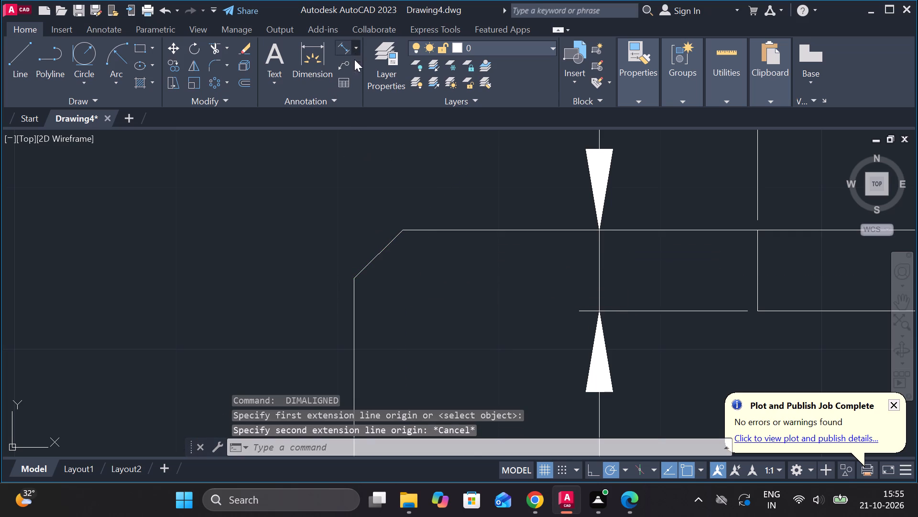
{"action": "left_click", "coordinate": [355, 71]}
{"action": "left_click", "coordinate": [360, 282]}
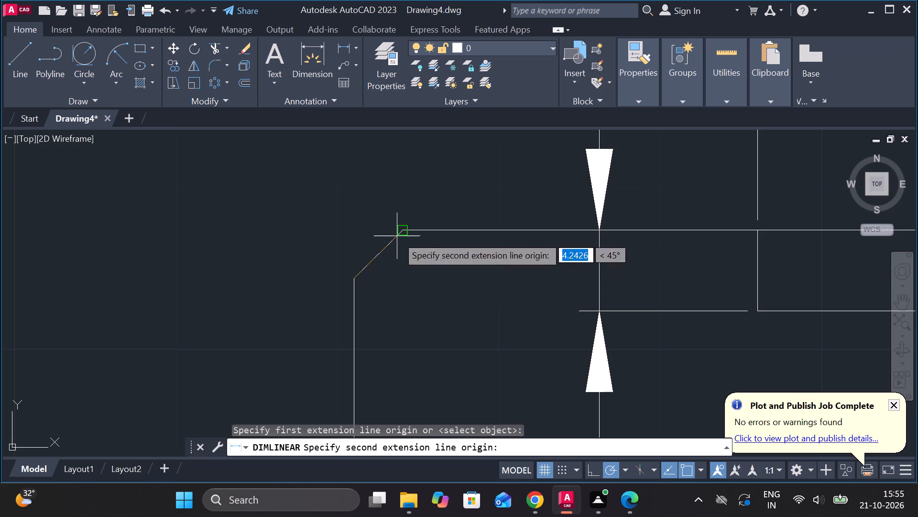
{"action": "left_click", "coordinate": [403, 284]}
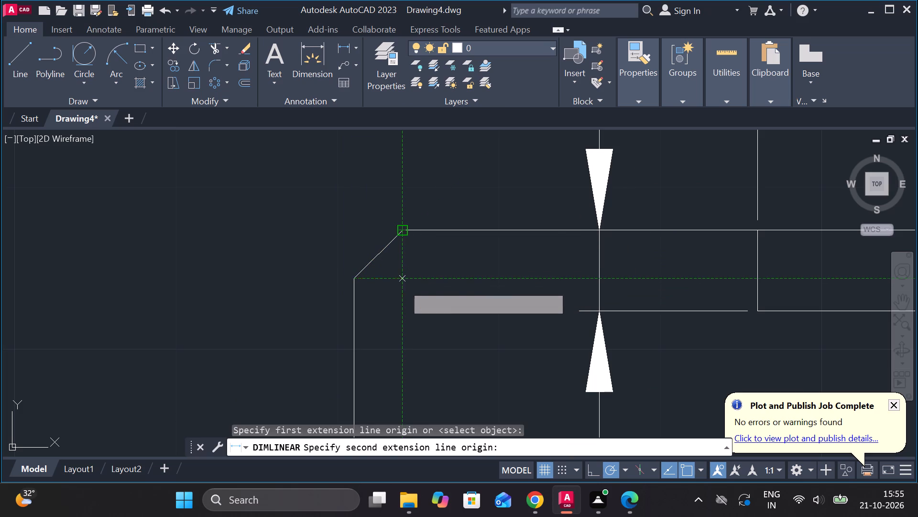
{"action": "scroll", "coordinate": [362, 197], "scroll_direction": "down", "scroll_amount": 2}
{"action": "left_click", "coordinate": [369, 183]}
{"action": "key", "text": "Escape"}
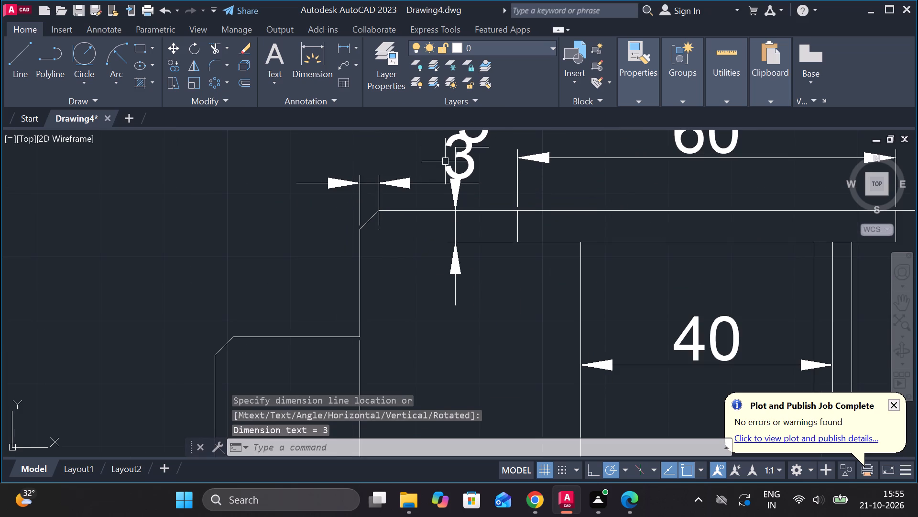
Move the upper step's chamfer dimension text to the left of the chamfer, clear of the recess depth dimension.
{"action": "left_click", "coordinate": [460, 165]}
{"action": "key", "text": "Escape"}
{"action": "left_click", "coordinate": [466, 160]}
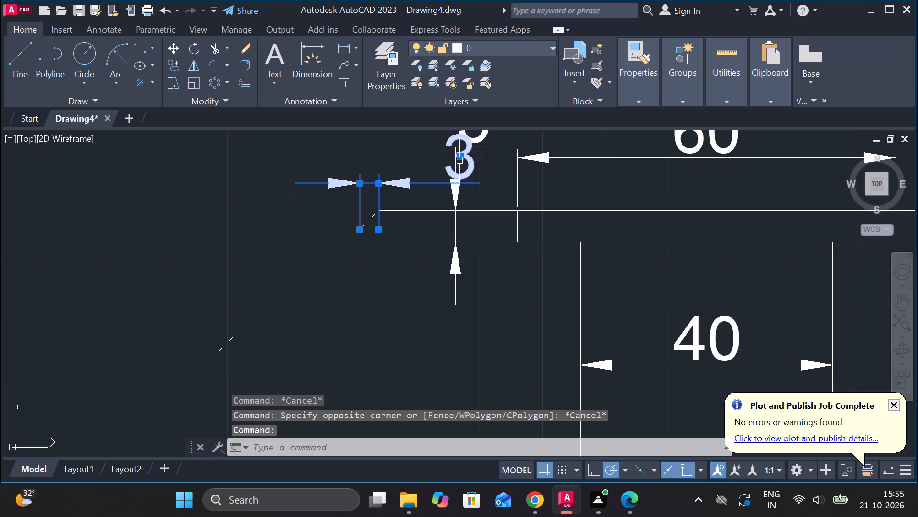
{"action": "left_click", "coordinate": [460, 157]}
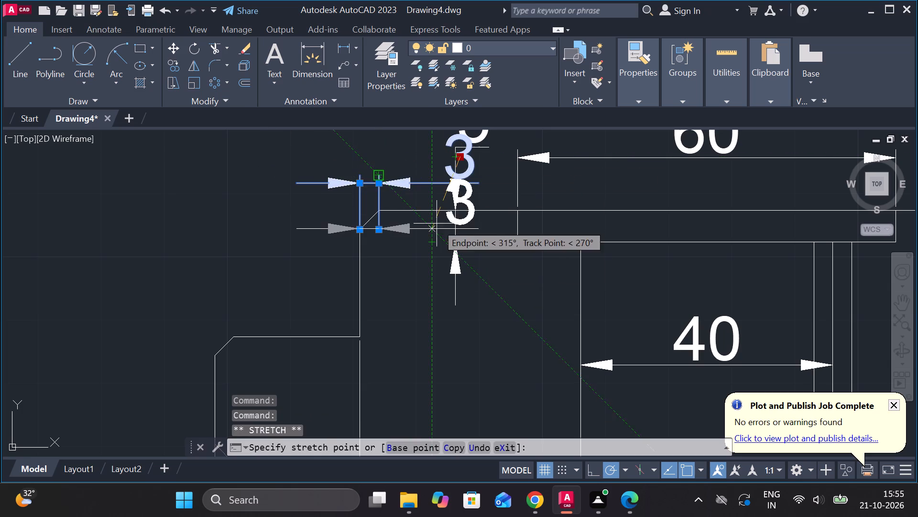
{"action": "middle_click_drag", "start_coordinate": [334, 208], "coordinate": [516, 315]}
{"action": "left_click", "coordinate": [470, 258]}
{"action": "key", "text": "Escape"}
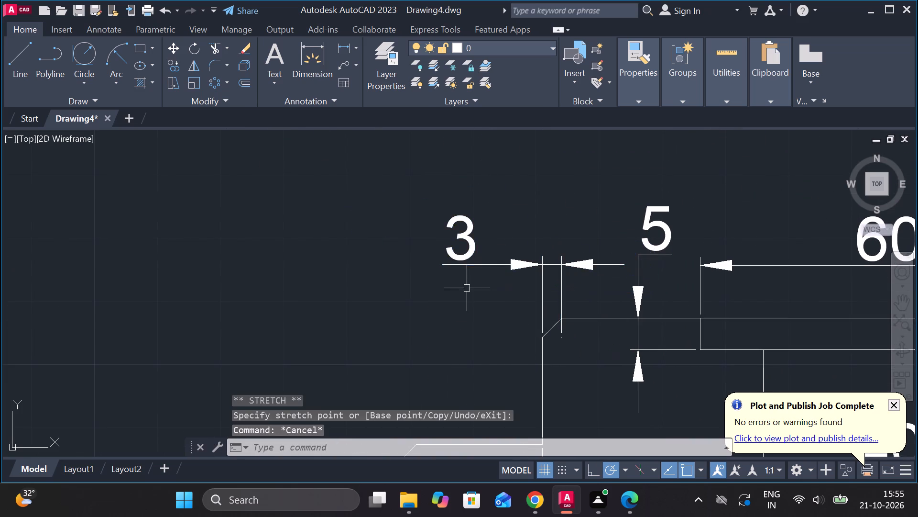
Append *45 and a degree symbol to the chamfer dimension text so it reads 3*45°.
{"action": "double_click", "coordinate": [465, 214]}
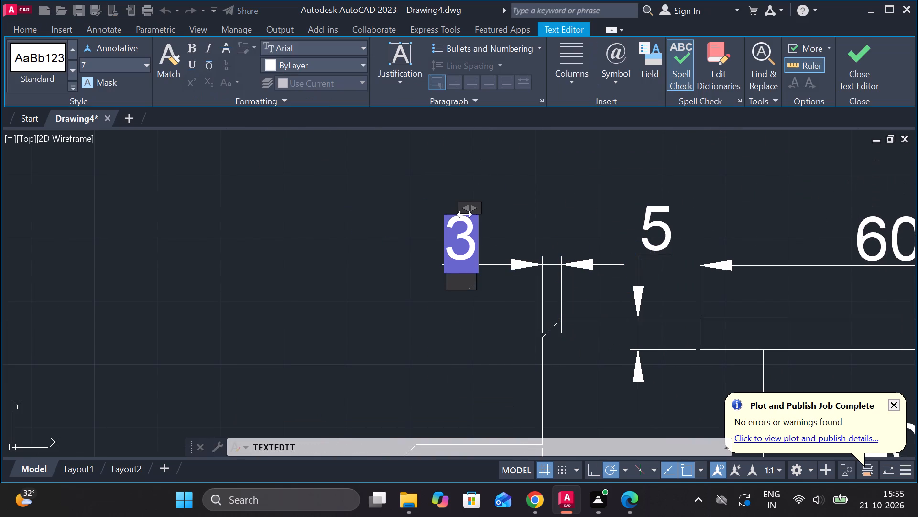
{"action": "key", "text": "Right"}
{"action": "key", "text": "shift+asterisk"}
{"action": "type", "text": "45"}
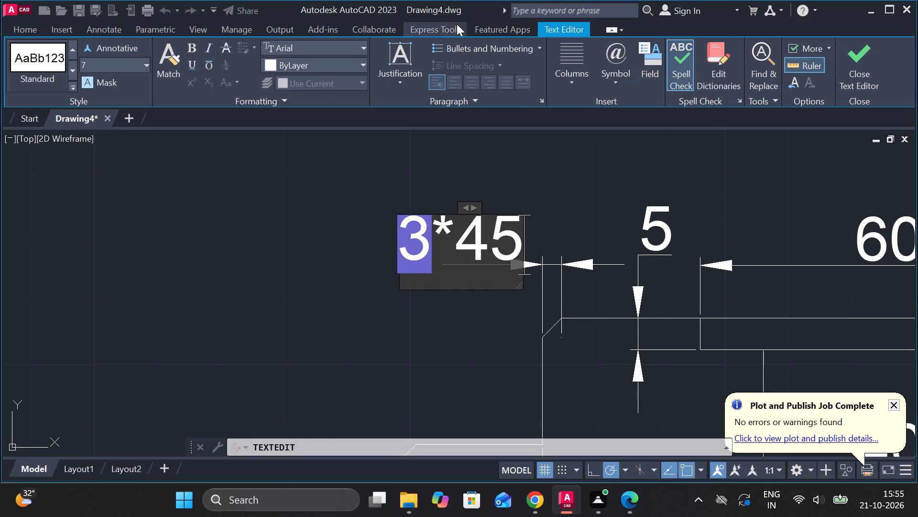
{"action": "left_click", "coordinate": [617, 84]}
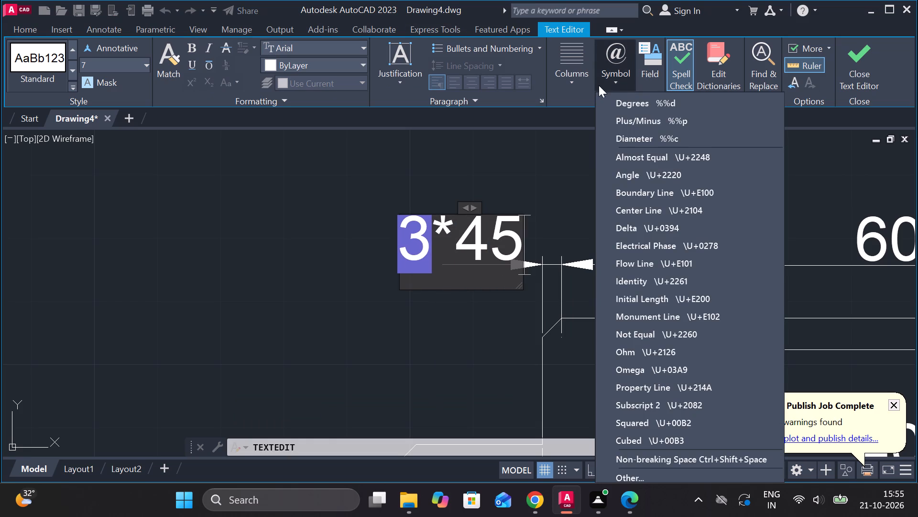
{"action": "left_click", "coordinate": [641, 105]}
{"action": "left_click", "coordinate": [866, 60]}
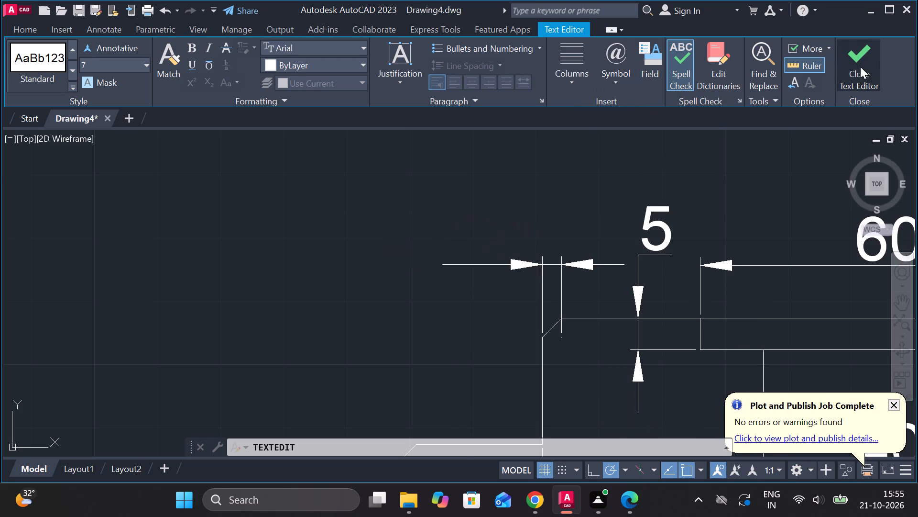
{"action": "scroll", "coordinate": [618, 317], "scroll_direction": "down", "scroll_amount": 3}
{"action": "middle_click_drag", "start_coordinate": [619, 318], "coordinate": [545, 250]}
{"action": "middle_click_drag", "start_coordinate": [542, 302], "coordinate": [526, 302]}
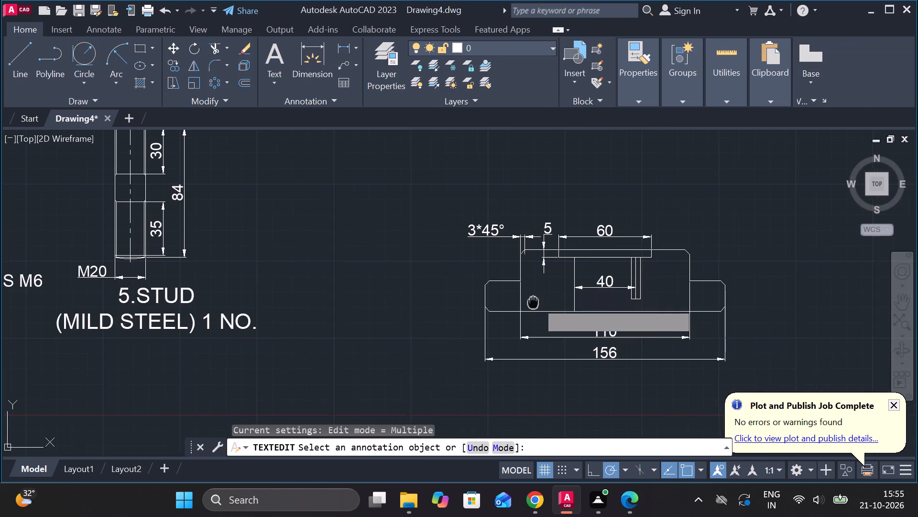
{"action": "middle_click_drag", "start_coordinate": [526, 302], "coordinate": [475, 258]}
{"action": "scroll", "coordinate": [427, 288], "scroll_direction": "up", "scroll_amount": 1}
{"action": "key", "text": "Escape"}
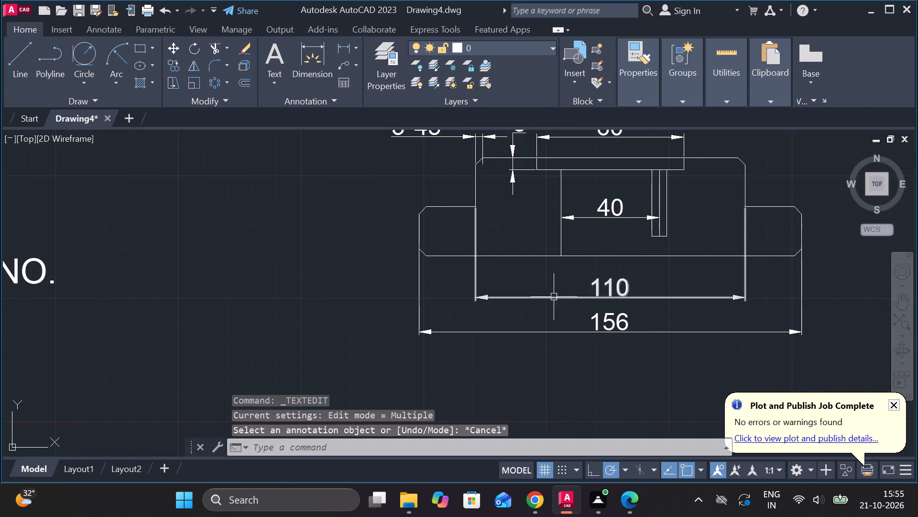
Hatch the stepped part's solid regions on both sides of the long vertical bore line with ANSI31, leaving the recess and narrow hole clear.
{"action": "middle_click_drag", "start_coordinate": [557, 281], "coordinate": [424, 294]}
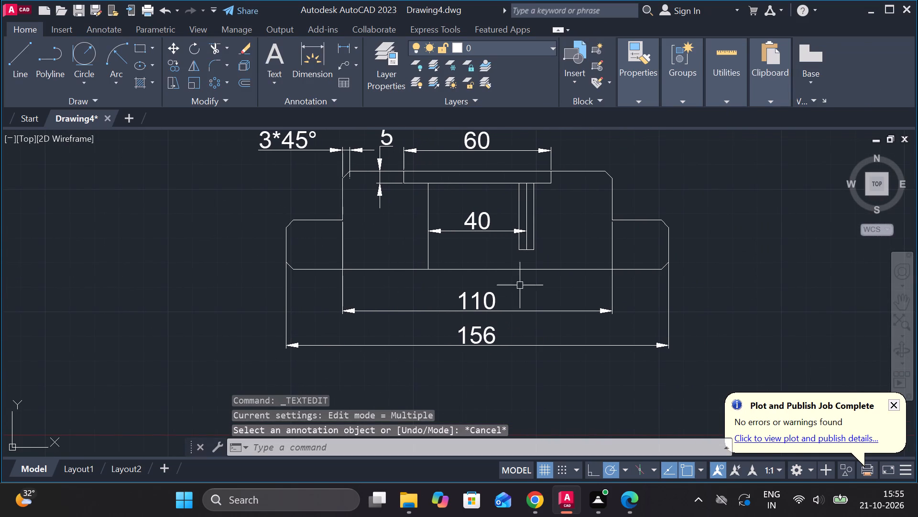
{"action": "left_click", "coordinate": [144, 83]}
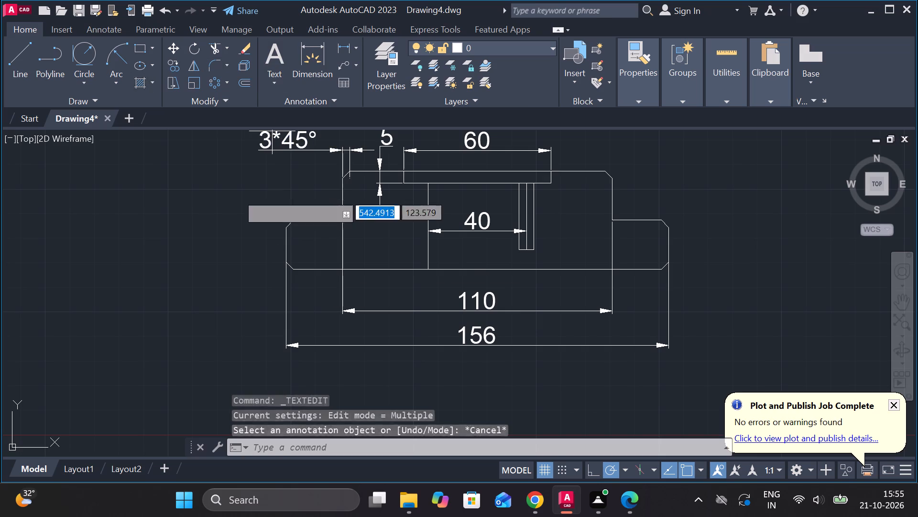
{"action": "left_click", "coordinate": [335, 253]}
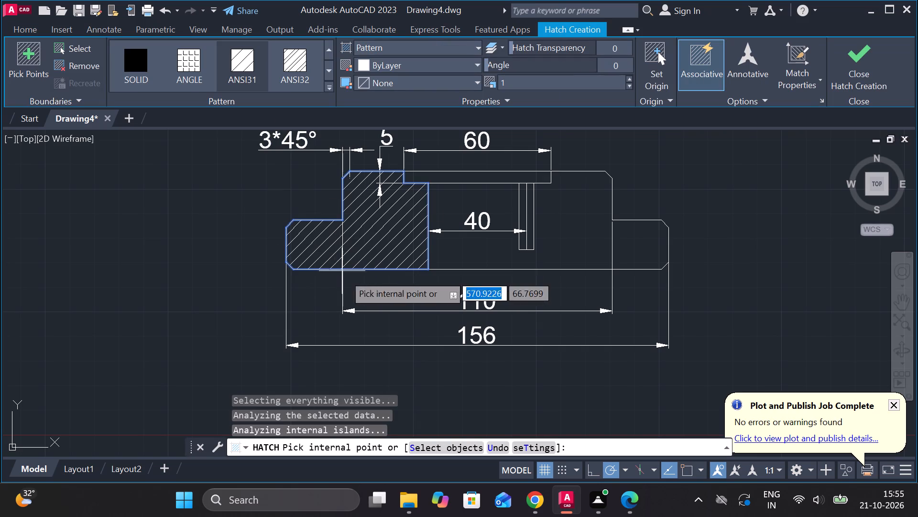
{"action": "left_click", "coordinate": [579, 253]}
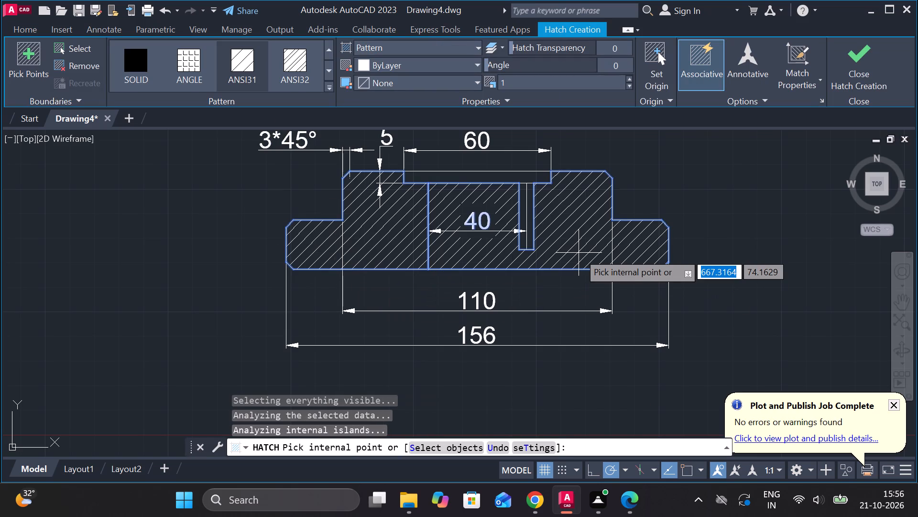
{"action": "left_click", "coordinate": [848, 70]}
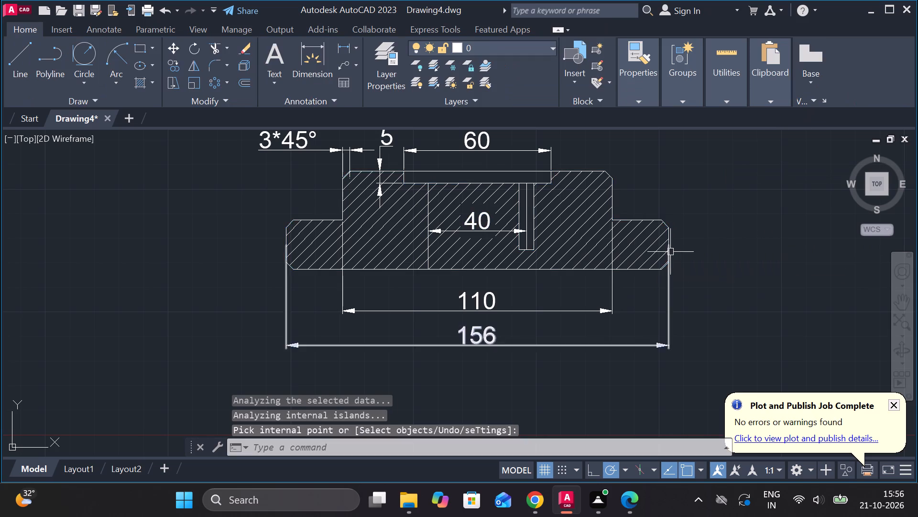
Add a diameter symbol in front of the recess width dimension so it reads Ø60.
{"action": "scroll", "coordinate": [679, 253], "scroll_direction": "down", "scroll_amount": 2}
{"action": "middle_click_drag", "start_coordinate": [679, 253], "coordinate": [648, 249]}
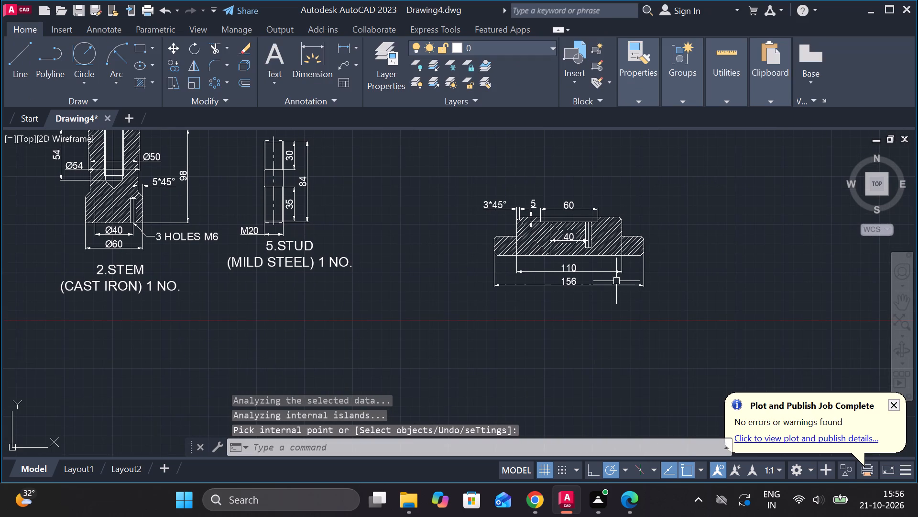
{"action": "scroll", "coordinate": [560, 216], "scroll_direction": "up", "scroll_amount": 2}
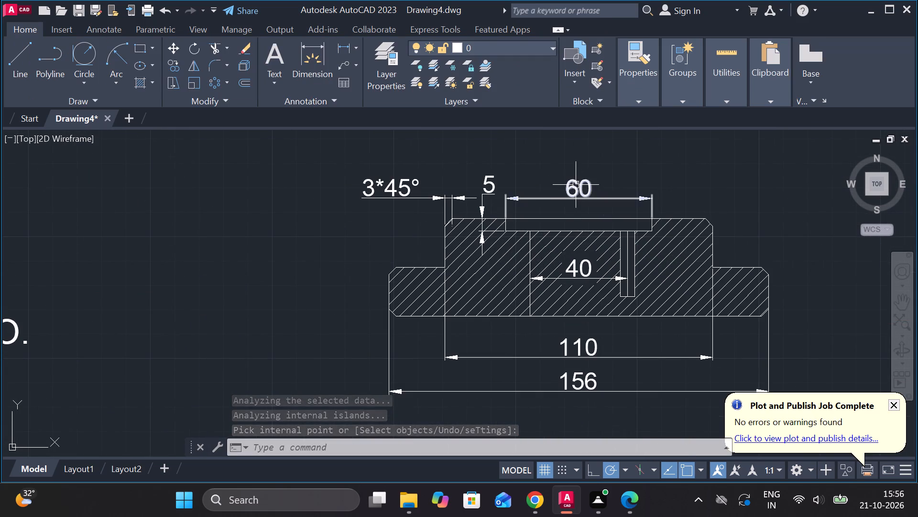
{"action": "double_click", "coordinate": [576, 185]}
{"action": "left_click", "coordinate": [611, 88]}
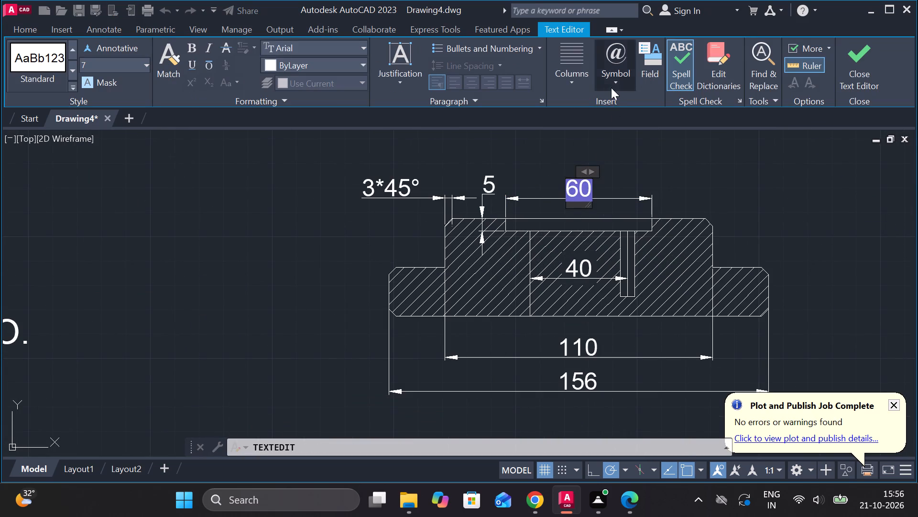
{"action": "left_click", "coordinate": [638, 136]}
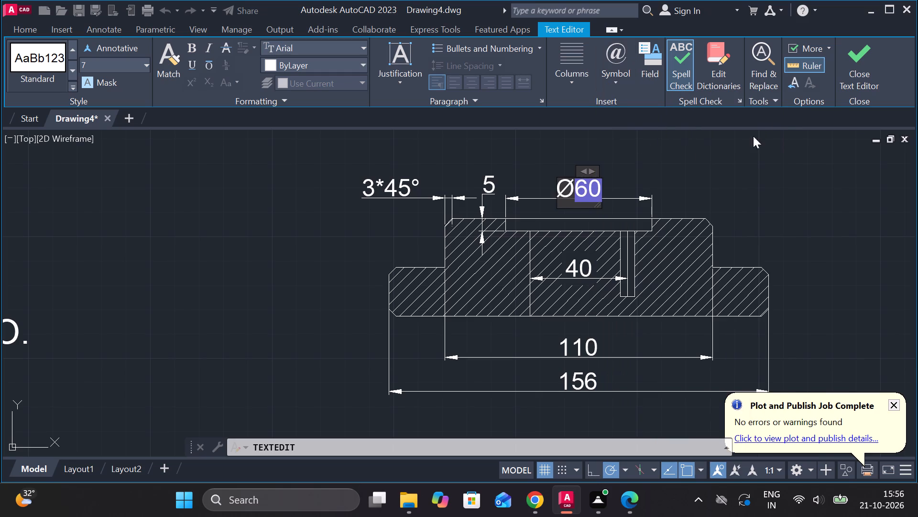
{"action": "left_click", "coordinate": [843, 85]}
Add a vertical linear dimension for the stepped part's overall height, placed outside the part's right side.
{"action": "scroll", "coordinate": [703, 226], "scroll_direction": "down", "scroll_amount": 2}
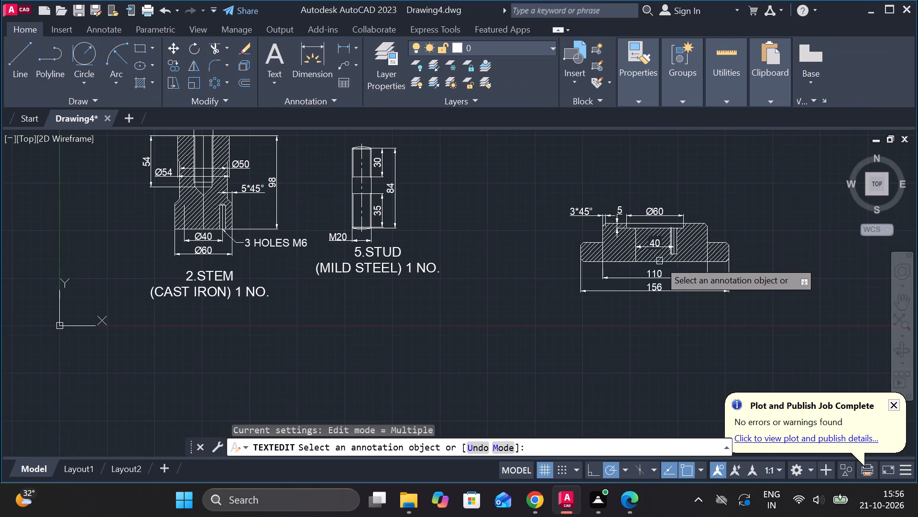
{"action": "left_click", "coordinate": [340, 46]}
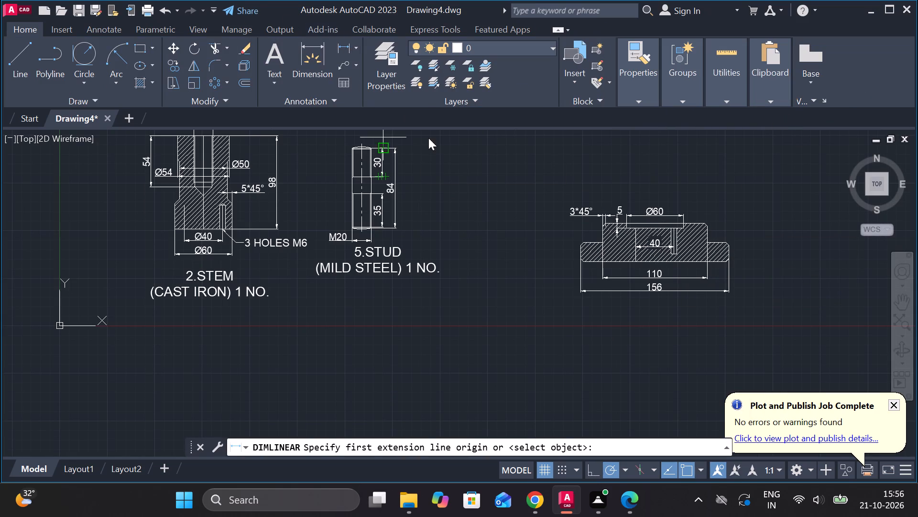
{"action": "scroll", "coordinate": [728, 317], "scroll_direction": "up", "scroll_amount": 1}
{"action": "middle_click_drag", "start_coordinate": [721, 317], "coordinate": [606, 342]}
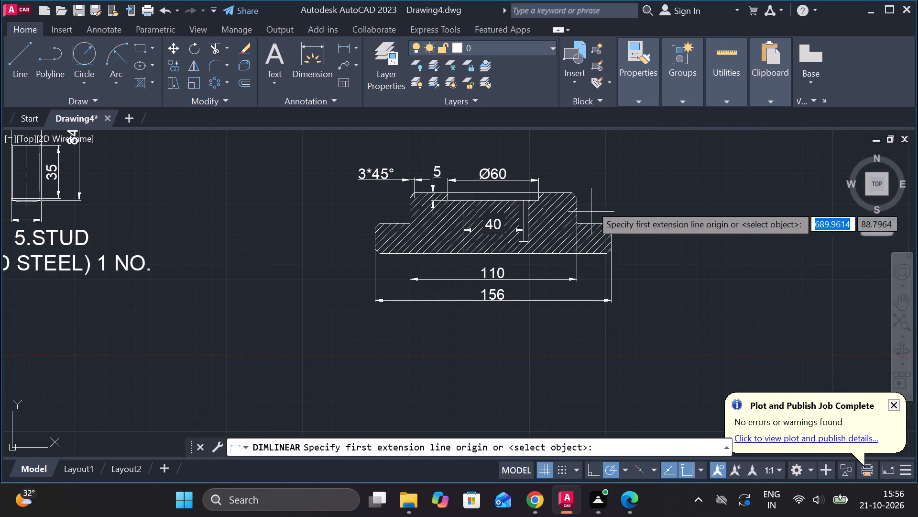
{"action": "scroll", "coordinate": [568, 184], "scroll_direction": "up", "scroll_amount": 3}
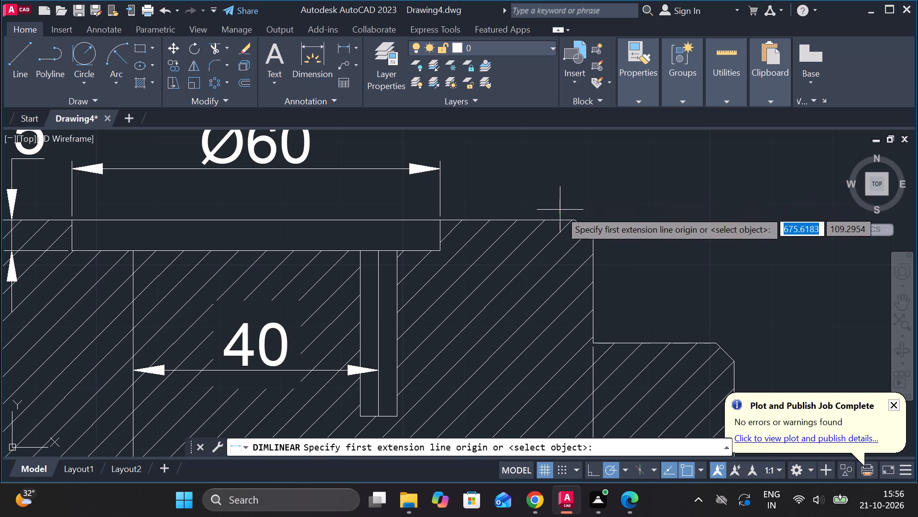
{"action": "left_click", "coordinate": [559, 216]}
{"action": "scroll", "coordinate": [553, 222], "scroll_direction": "down", "scroll_amount": 3}
{"action": "scroll", "coordinate": [544, 292], "scroll_direction": "up", "scroll_amount": 3}
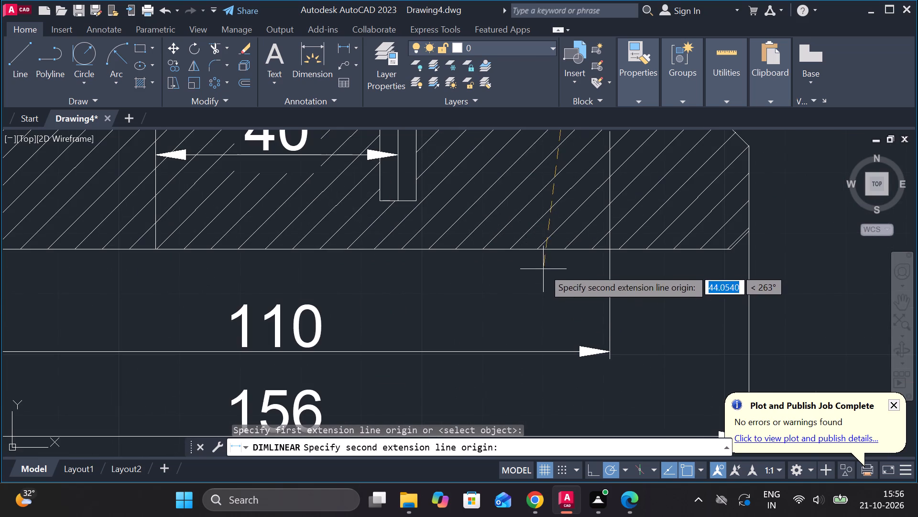
{"action": "left_click", "coordinate": [559, 251]}
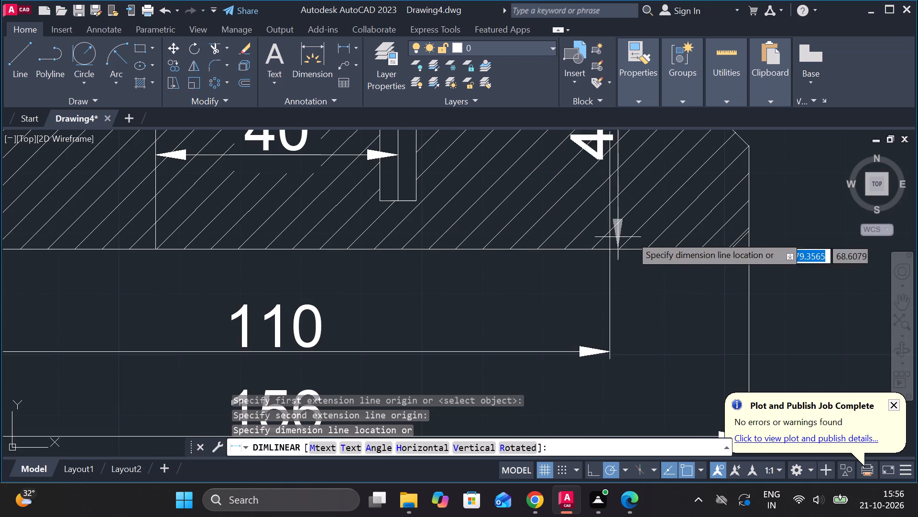
{"action": "middle_click_drag", "start_coordinate": [682, 230], "coordinate": [596, 323]}
{"action": "scroll", "coordinate": [712, 263], "scroll_direction": "down", "scroll_amount": 1}
{"action": "middle_click_drag", "start_coordinate": [712, 263], "coordinate": [598, 306]}
{"action": "left_click", "coordinate": [655, 266]}
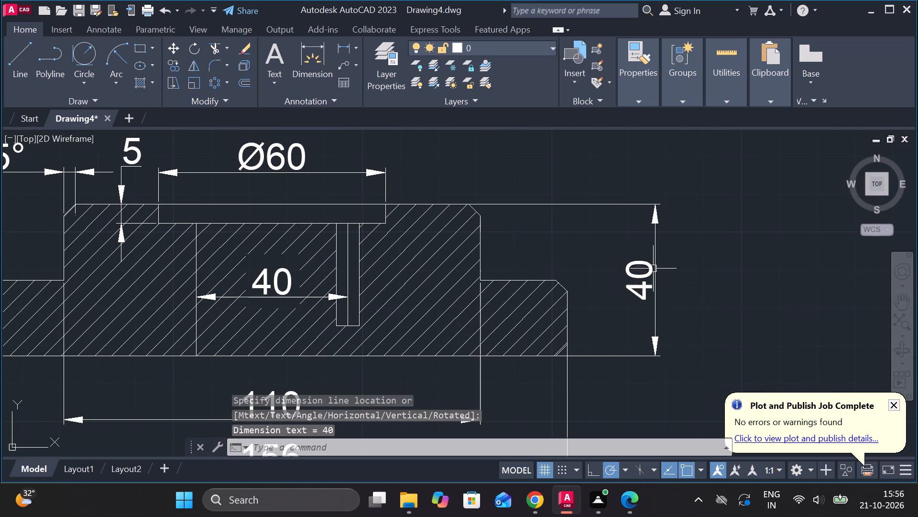
Dimension the lower step's height vertically, placing it between the part's right side and the overall height dimension.
{"action": "key", "text": "space"}
{"action": "left_click", "coordinate": [544, 276]}
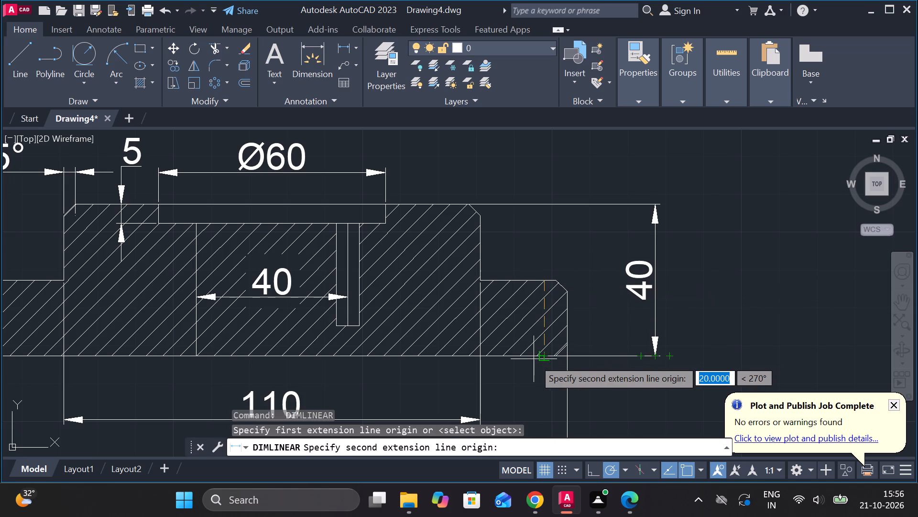
{"action": "left_click", "coordinate": [535, 358]}
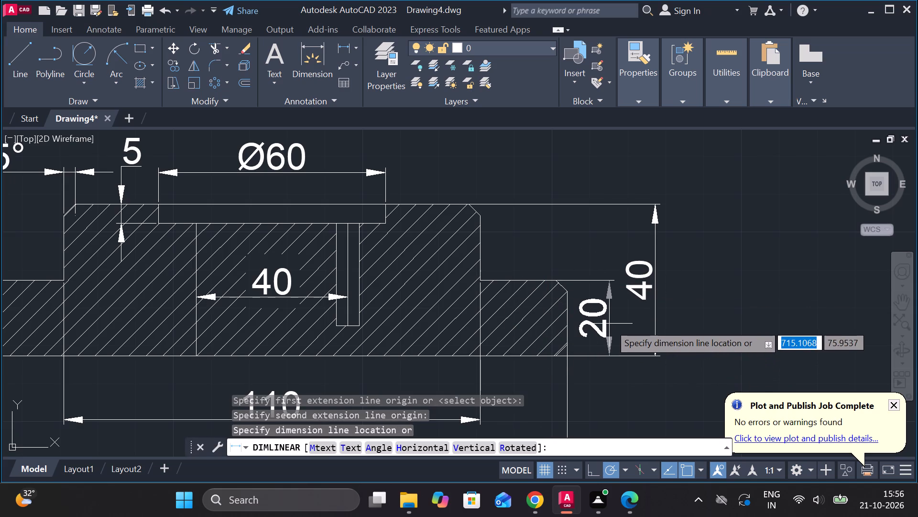
{"action": "left_click", "coordinate": [609, 324]}
Copy the stud's name and material label to below the stepped part's overall width dimension.
{"action": "scroll", "coordinate": [601, 331], "scroll_direction": "down", "scroll_amount": 1}
{"action": "scroll", "coordinate": [579, 357], "scroll_direction": "up", "scroll_amount": 1}
{"action": "scroll", "coordinate": [579, 357], "scroll_direction": "down", "scroll_amount": 1}
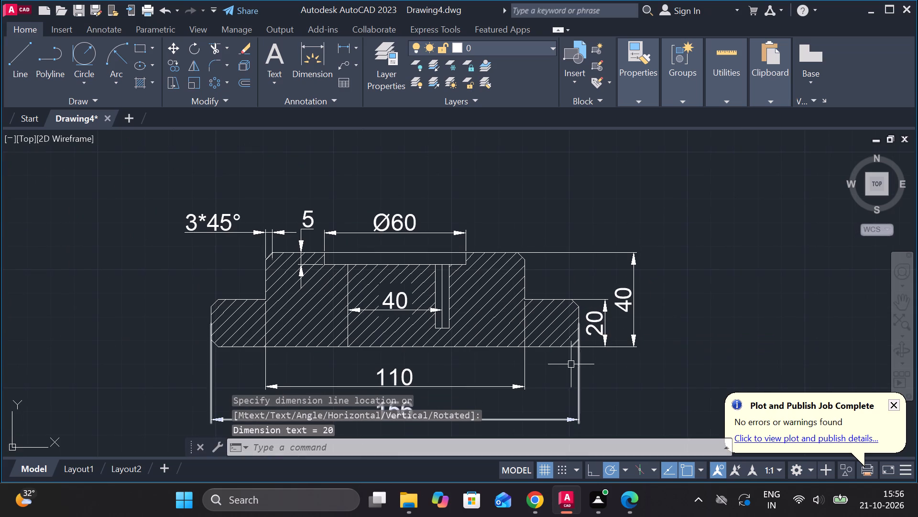
{"action": "middle_click_drag", "start_coordinate": [569, 367], "coordinate": [642, 333]}
{"action": "scroll", "coordinate": [618, 323], "scroll_direction": "down", "scroll_amount": 1}
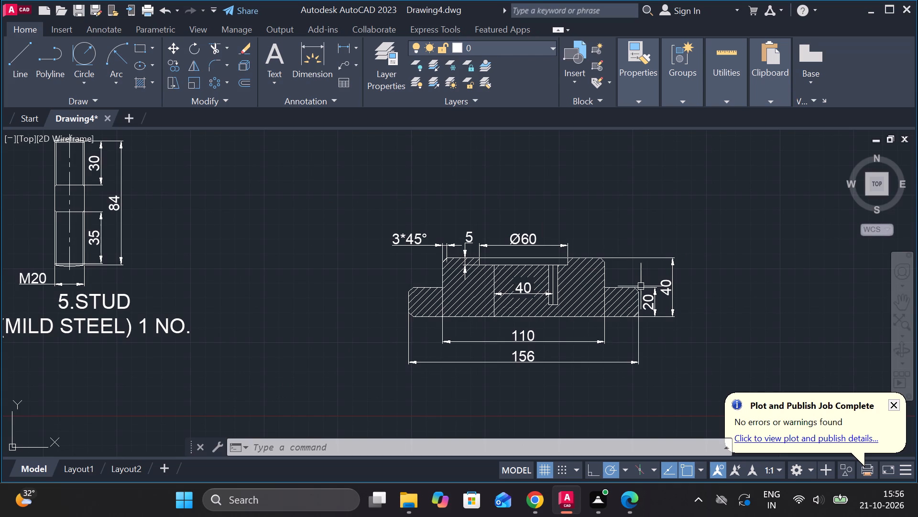
{"action": "scroll", "coordinate": [636, 247], "scroll_direction": "down", "scroll_amount": 2}
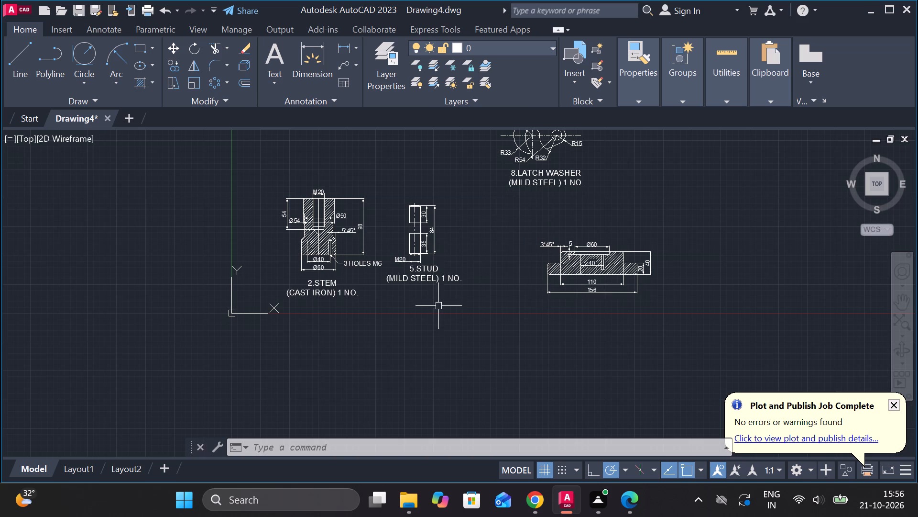
{"action": "left_click", "coordinate": [428, 283]}
{"action": "type", "text": "CO"}
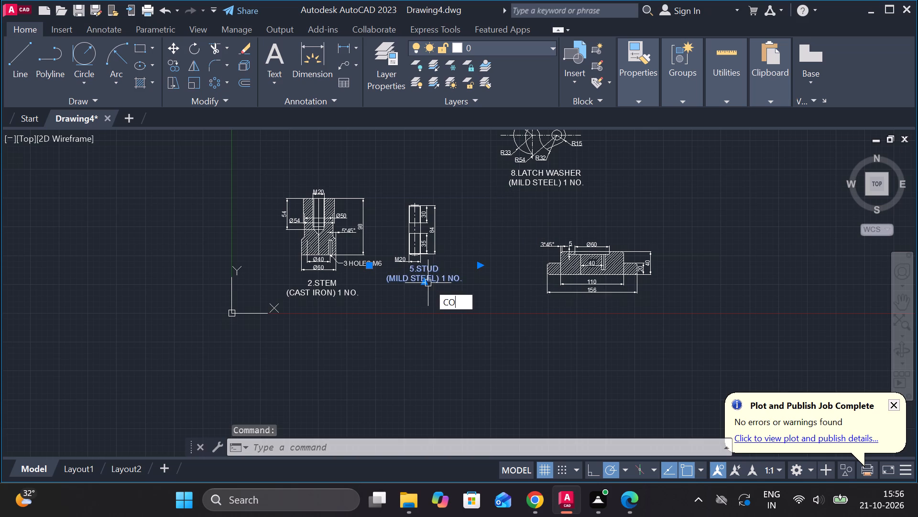
{"action": "key", "text": "Return"}
{"action": "left_click", "coordinate": [428, 301]}
{"action": "scroll", "coordinate": [632, 343], "scroll_direction": "up", "scroll_amount": 2}
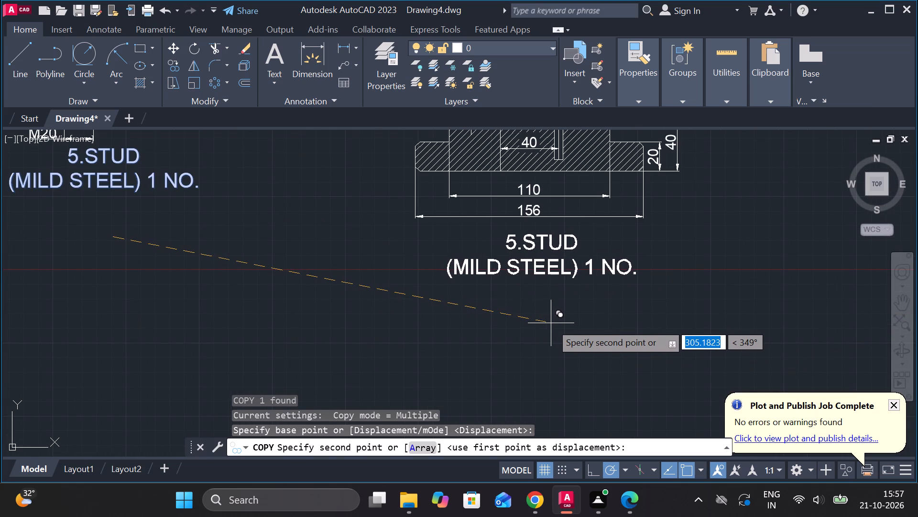
{"action": "left_click", "coordinate": [547, 323]}
{"action": "key", "text": "Escape"}
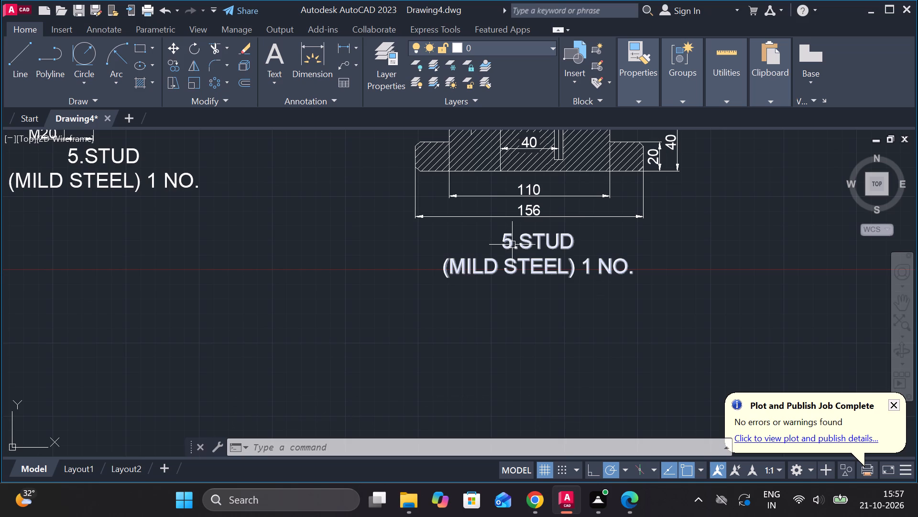
Change the name line of the copied label below the stepped part to 1.BASE PLATE.
{"action": "scroll", "coordinate": [512, 245], "scroll_direction": "up", "scroll_amount": 1}
{"action": "double_click", "coordinate": [548, 244]}
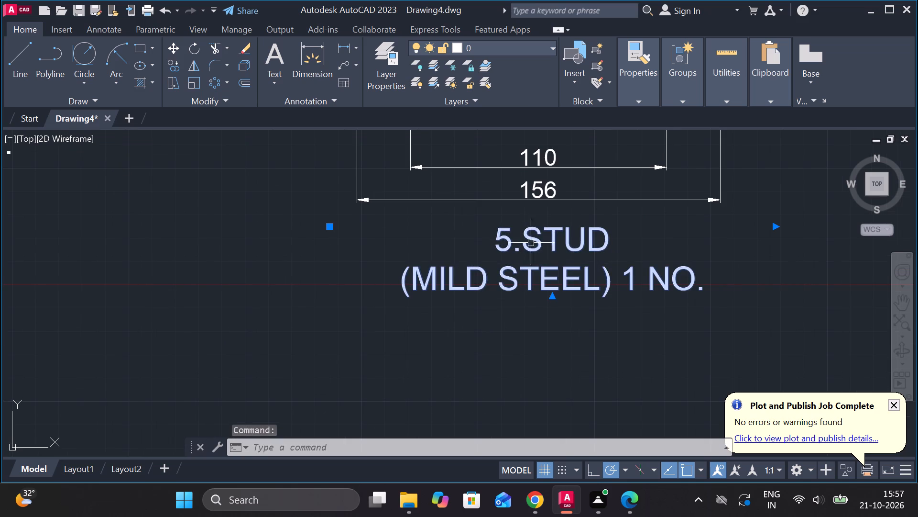
{"action": "left_click", "coordinate": [507, 242]}
{"action": "double_click", "coordinate": [565, 230]}
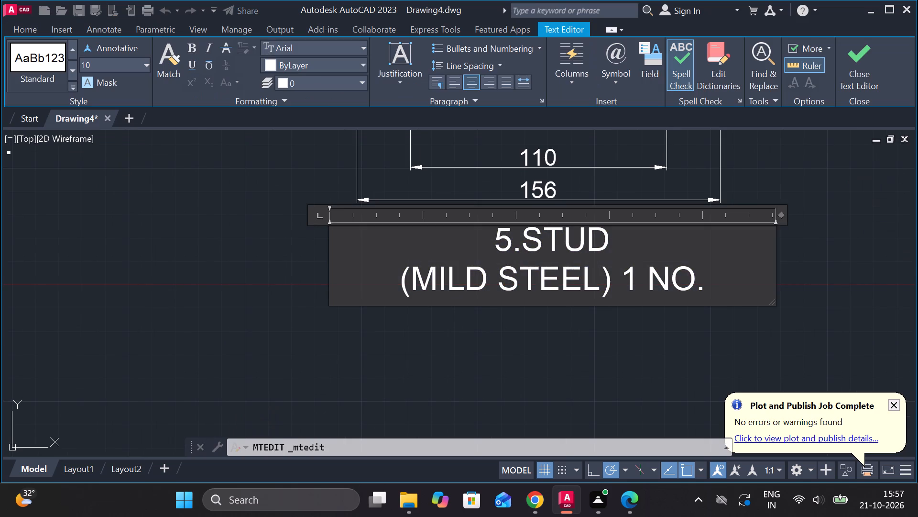
{"action": "left_click", "coordinate": [512, 244]}
{"action": "key", "text": "BackSpace"}
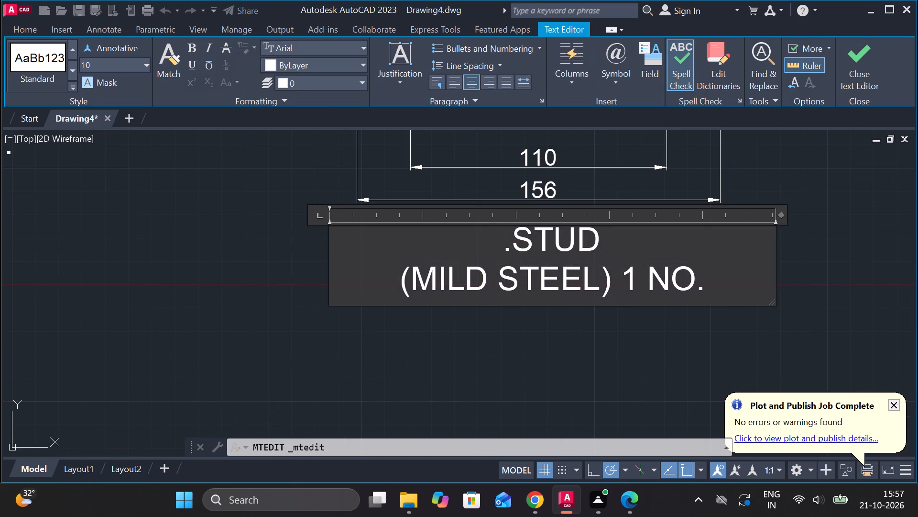
{"action": "key", "text": "1"}
{"action": "left_click", "coordinate": [621, 251]}
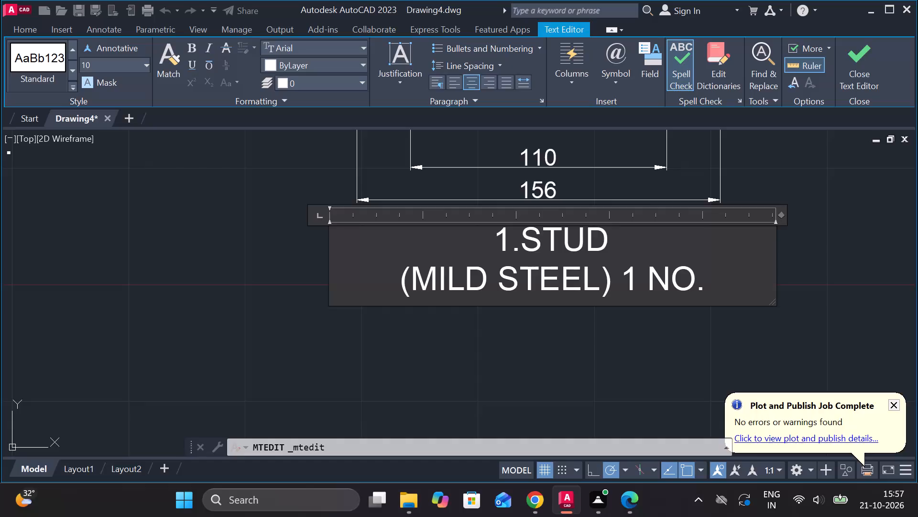
{"action": "key", "text": "Left"}
{"action": "key", "text": "BackSpace"}
{"action": "key", "text": "BackSpace"}
{"action": "key", "text": "BackSpace"}
{"action": "key", "text": "BackSpace"}
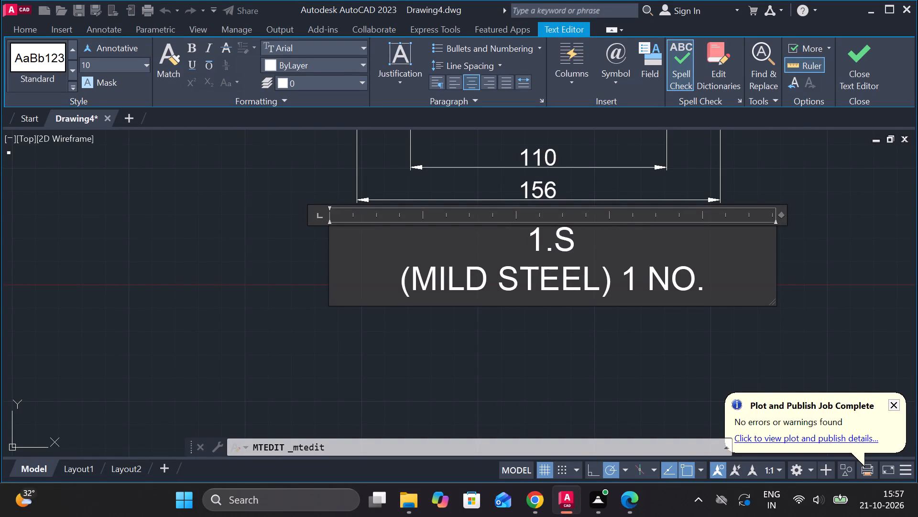
{"action": "type", "text": "BASE PLATE"}
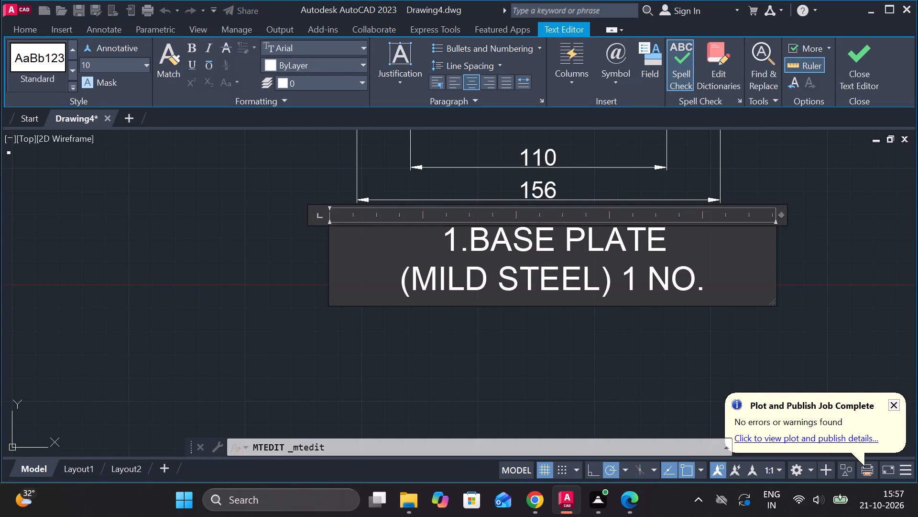
Replace the material in the base plate's label with CAST IRON and finish the text edit.
{"action": "left_click", "coordinate": [601, 285]}
{"action": "key", "text": "BackSpace"}
{"action": "key", "text": "BackSpace"}
{"action": "key", "text": "BackSpace"}
{"action": "key", "text": "BackSpace"}
{"action": "key", "text": "BackSpace"}
{"action": "key", "text": "BackSpace"}
{"action": "key", "text": "BackSpace"}
{"action": "key", "text": "BackSpace"}
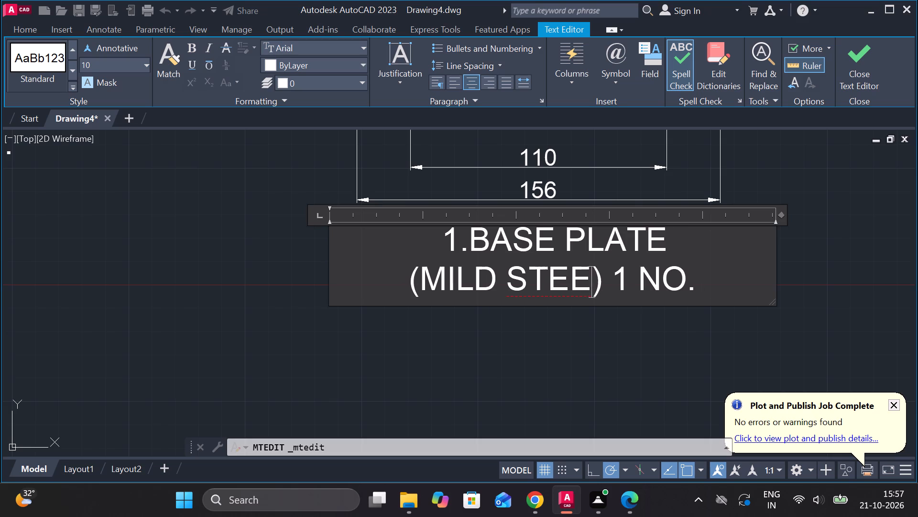
{"action": "key", "text": "BackSpace"}
{"action": "key", "text": "BackSpace"}
{"action": "type", "text": "CAST"}
{"action": "key", "text": "space"}
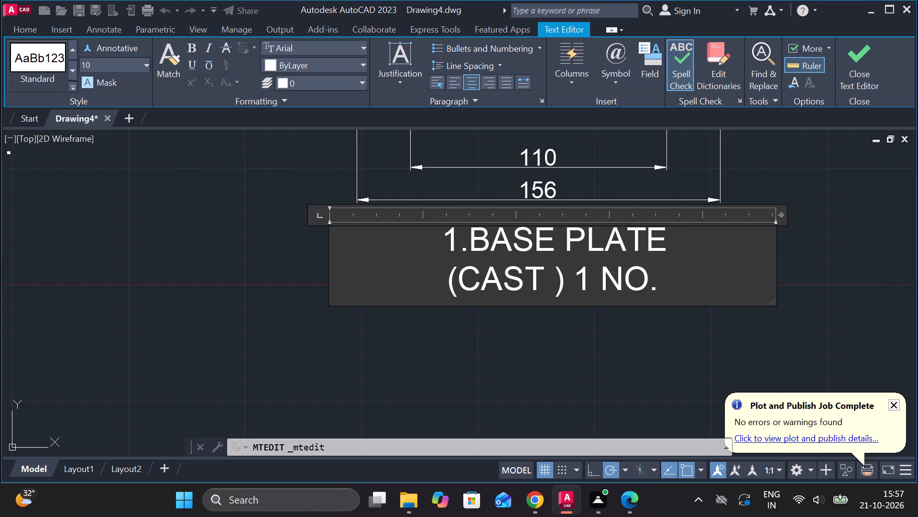
{"action": "type", "text": "IRON"}
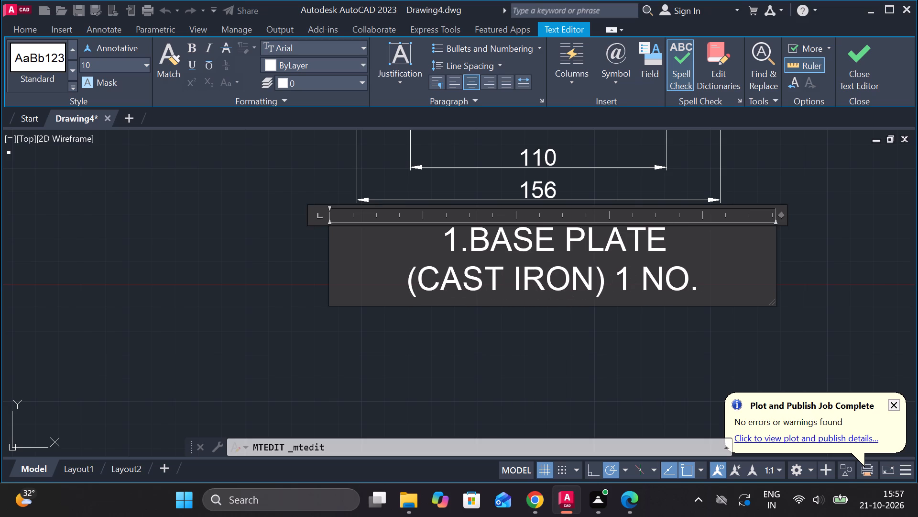
{"action": "left_click", "coordinate": [873, 62]}
Move the base plate with its dimensions and label to the space directly below the stem's label.
{"action": "scroll", "coordinate": [754, 225], "scroll_direction": "down", "scroll_amount": 2}
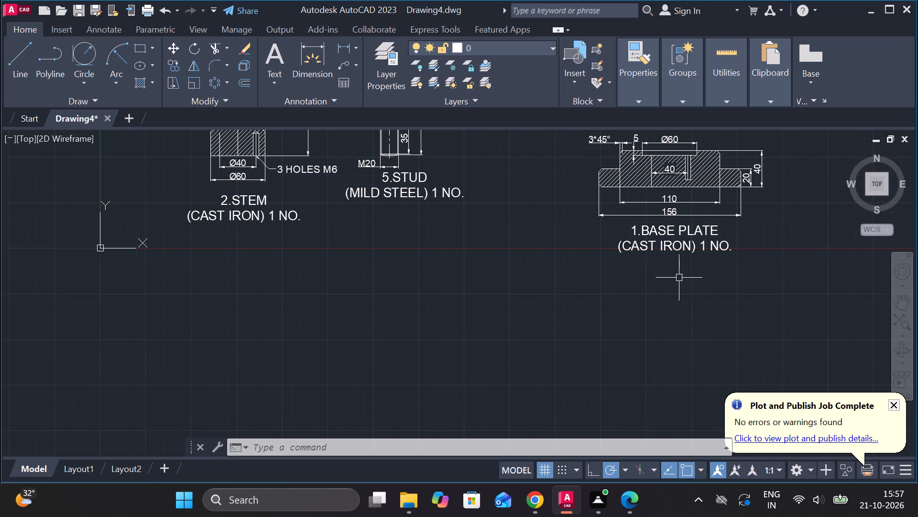
{"action": "middle_click_drag", "start_coordinate": [699, 308], "coordinate": [658, 311]}
{"action": "scroll", "coordinate": [655, 311], "scroll_direction": "down", "scroll_amount": 2}
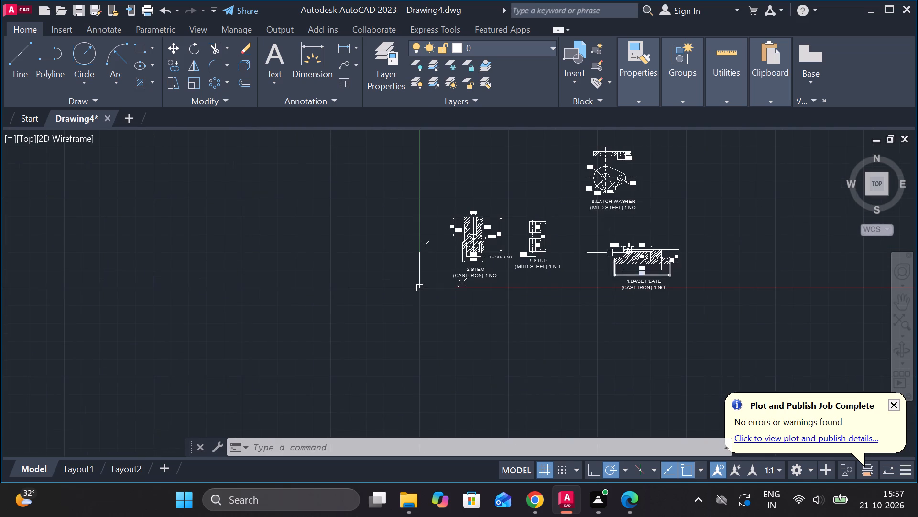
{"action": "scroll", "coordinate": [606, 240], "scroll_direction": "up", "scroll_amount": 1}
{"action": "left_click", "coordinate": [588, 217]}
{"action": "left_click", "coordinate": [746, 360]}
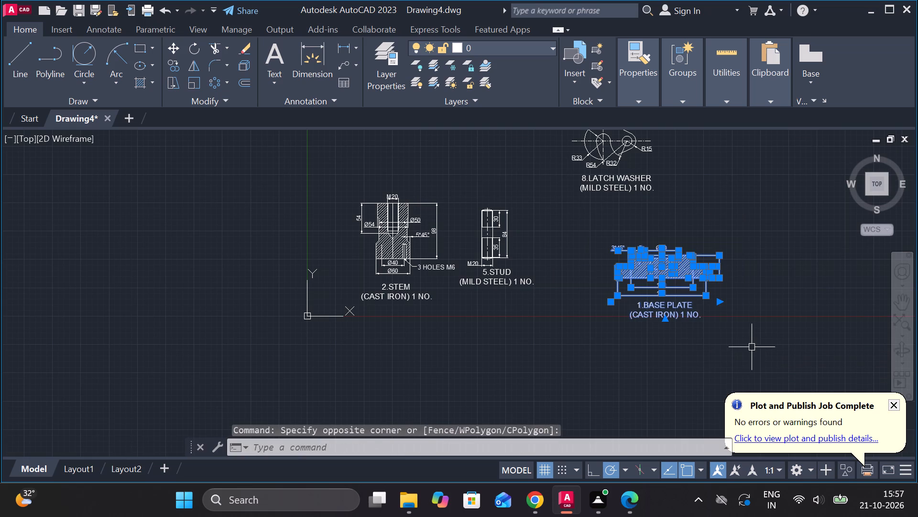
{"action": "key", "text": "m"}
{"action": "key", "text": "Return"}
{"action": "left_click", "coordinate": [752, 345]}
{"action": "scroll", "coordinate": [548, 401], "scroll_direction": "up", "scroll_amount": 1}
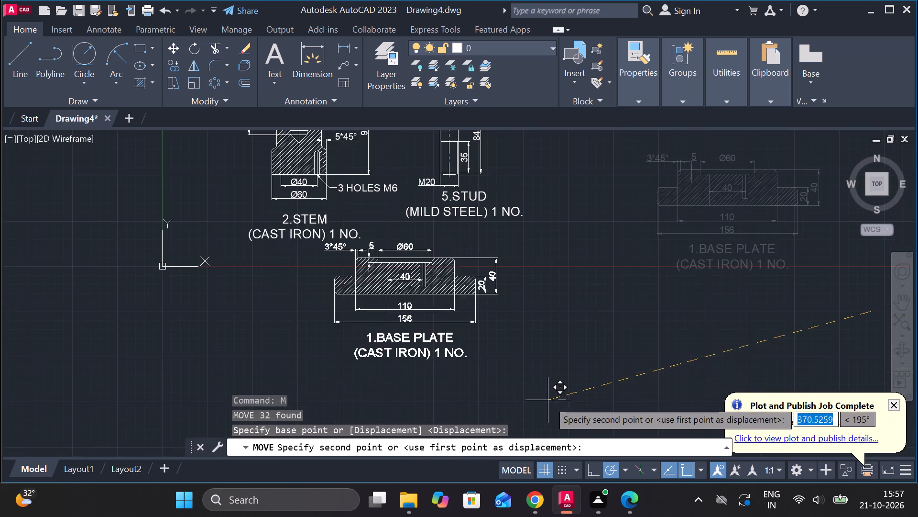
{"action": "middle_click_drag", "start_coordinate": [540, 395], "coordinate": [637, 413]}
{"action": "middle_click_drag", "start_coordinate": [574, 405], "coordinate": [580, 359]}
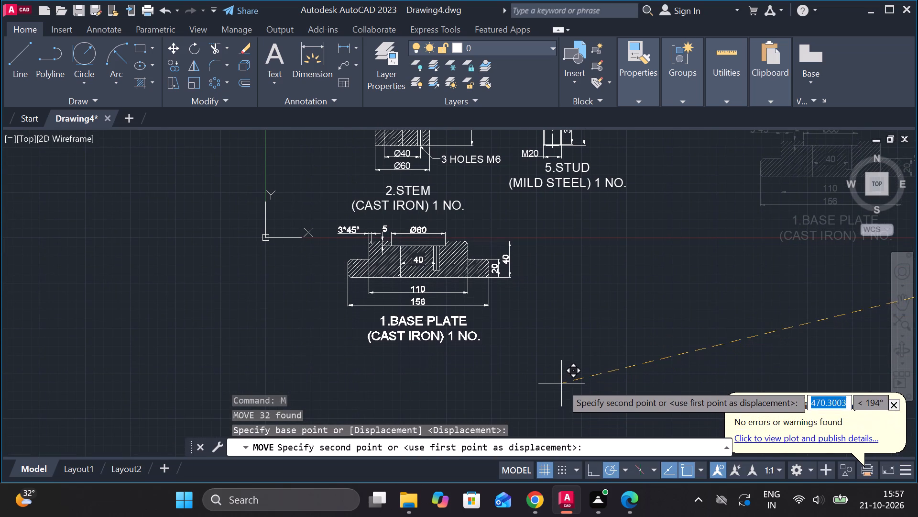
{"action": "left_click", "coordinate": [554, 388]}
Move the latch washer views with their dimensions and label below the stud, beside the base plate.
{"action": "scroll", "coordinate": [606, 348], "scroll_direction": "down", "scroll_amount": 2}
{"action": "middle_click_drag", "start_coordinate": [612, 343], "coordinate": [570, 356]}
{"action": "left_click_drag", "start_coordinate": [557, 158], "coordinate": [601, 175]}
{"action": "left_click", "coordinate": [715, 271]}
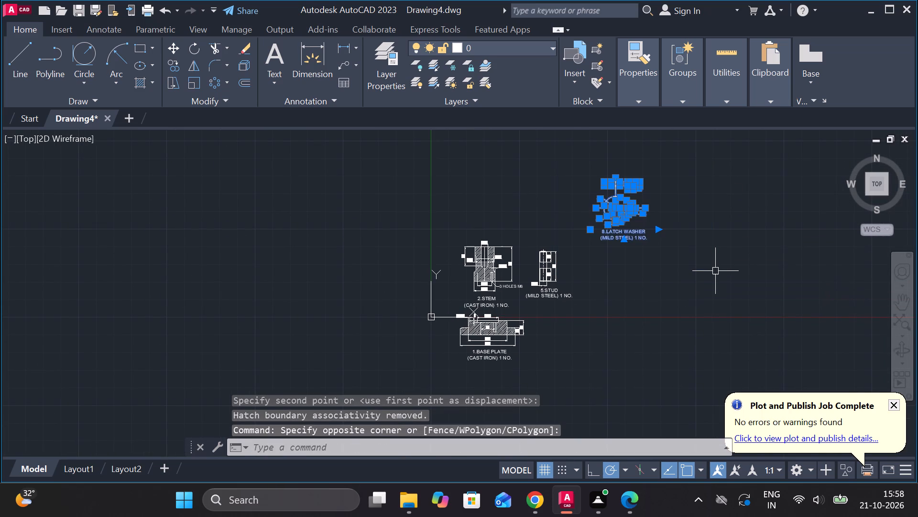
{"action": "key", "text": "m"}
{"action": "key", "text": "Return"}
{"action": "left_click", "coordinate": [683, 212]}
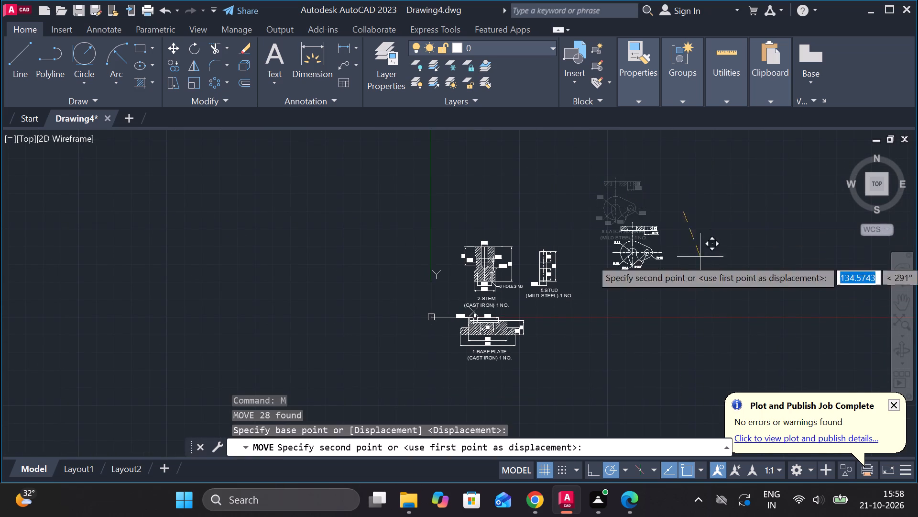
{"action": "scroll", "coordinate": [626, 337], "scroll_direction": "up", "scroll_amount": 3}
{"action": "middle_click_drag", "start_coordinate": [618, 338], "coordinate": [708, 317]}
{"action": "scroll", "coordinate": [719, 303], "scroll_direction": "down", "scroll_amount": 1}
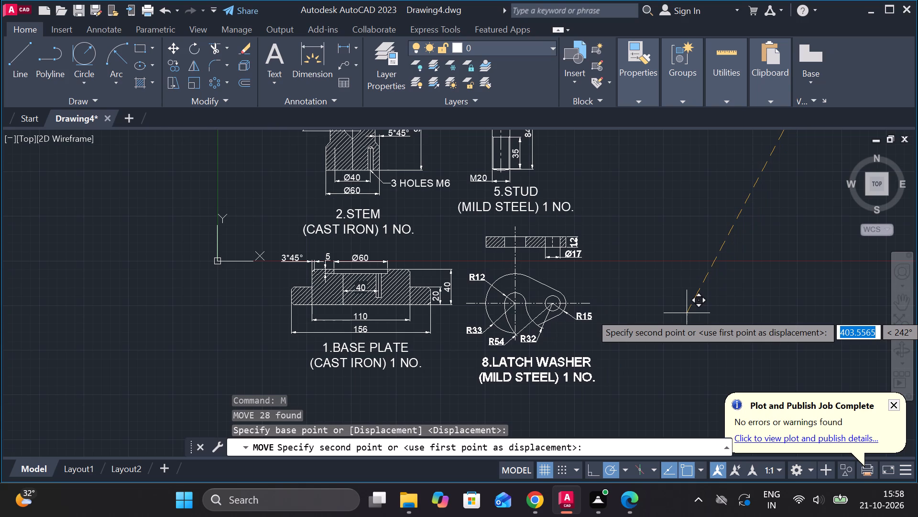
{"action": "left_click", "coordinate": [687, 313]}
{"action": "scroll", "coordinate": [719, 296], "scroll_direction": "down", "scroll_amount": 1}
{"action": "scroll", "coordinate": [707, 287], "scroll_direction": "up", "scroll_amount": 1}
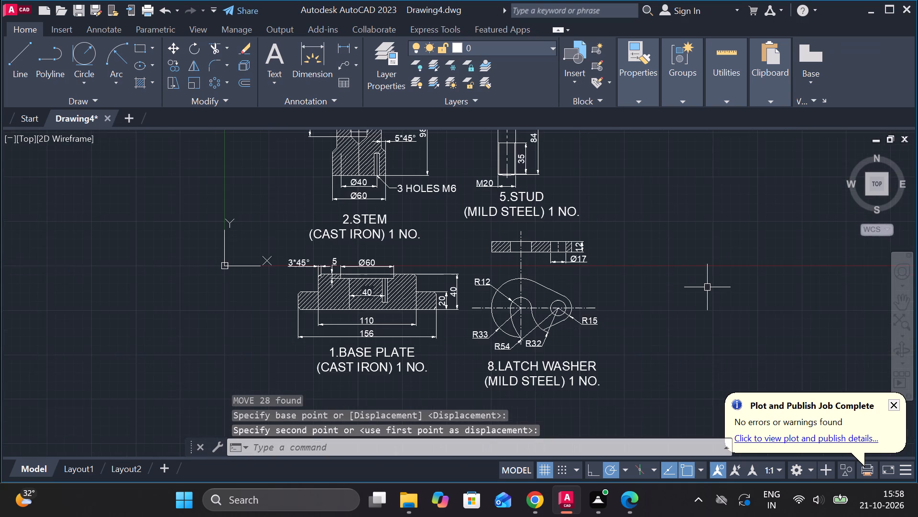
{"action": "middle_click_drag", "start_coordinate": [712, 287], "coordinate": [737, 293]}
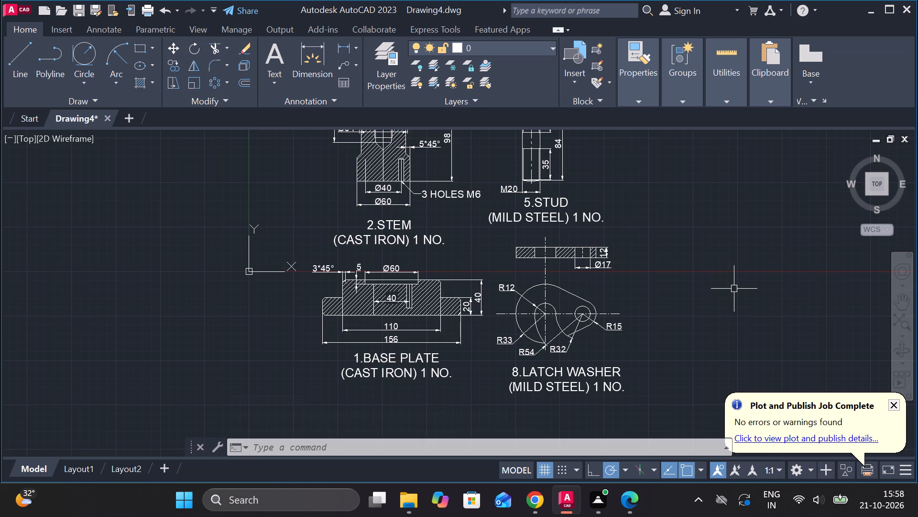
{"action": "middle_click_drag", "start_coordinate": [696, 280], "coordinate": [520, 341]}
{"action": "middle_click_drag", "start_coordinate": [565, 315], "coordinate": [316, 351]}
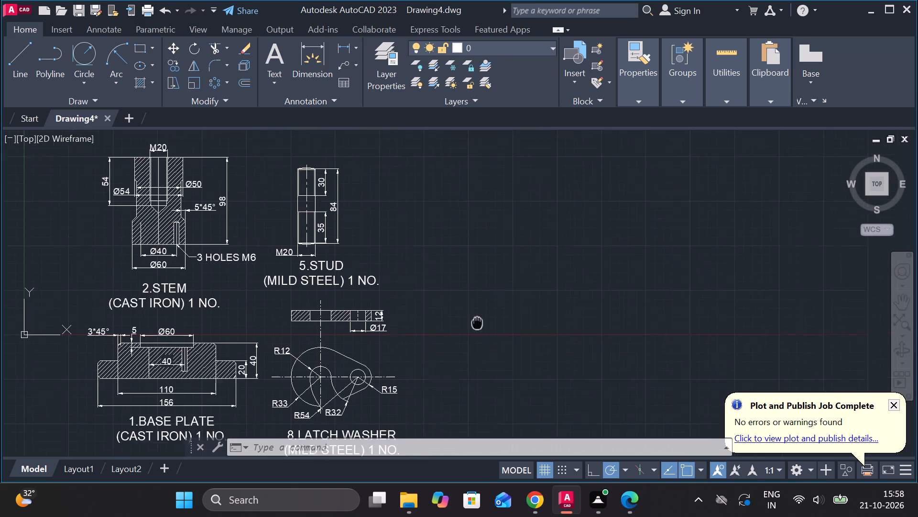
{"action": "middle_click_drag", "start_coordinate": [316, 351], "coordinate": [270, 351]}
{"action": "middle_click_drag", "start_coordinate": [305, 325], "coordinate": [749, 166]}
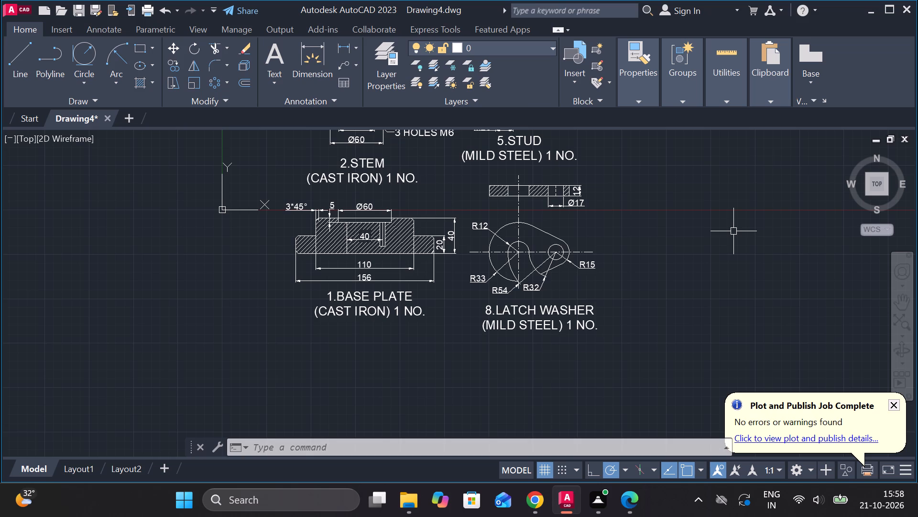
Draw a closed rectangle of lines, 24 wide and 3 high, in the empty area to the right of the latch washer.
{"action": "middle_click_drag", "start_coordinate": [722, 262], "coordinate": [664, 269]}
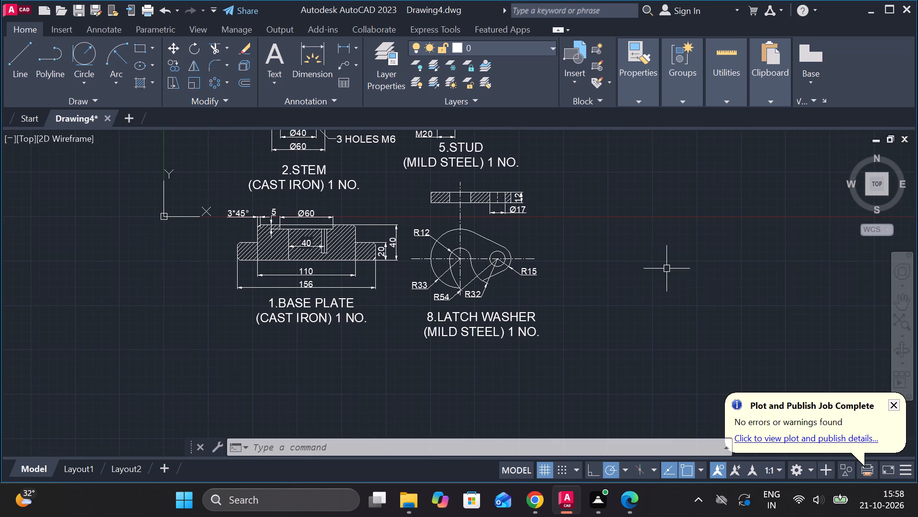
{"action": "key", "text": "l"}
{"action": "key", "text": "Return"}
{"action": "left_click", "coordinate": [653, 253]}
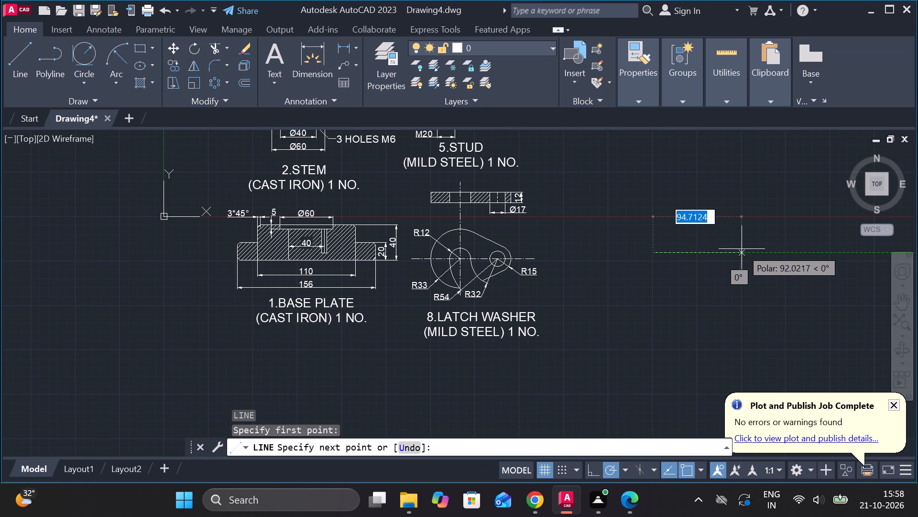
{"action": "type", "text": "24"}
{"action": "key", "text": "space"}
{"action": "scroll", "coordinate": [694, 254], "scroll_direction": "up", "scroll_amount": 3}
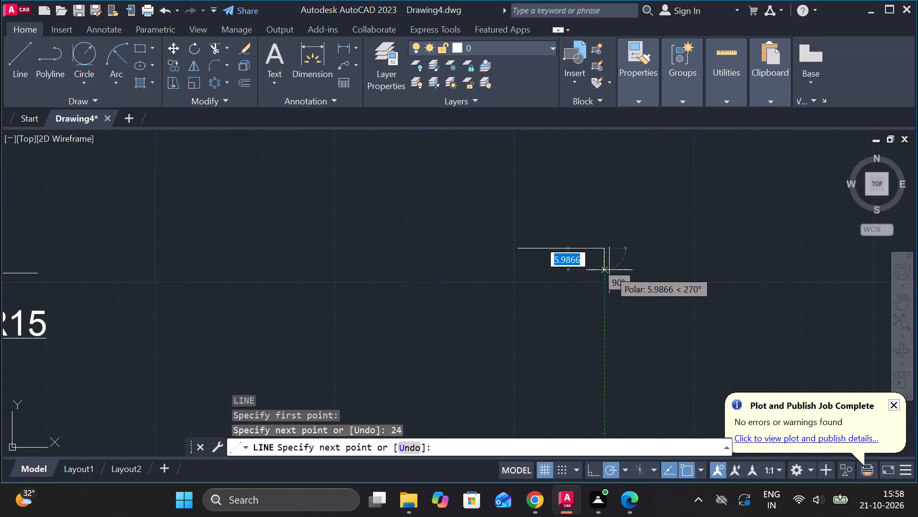
{"action": "type", "text": "3"}
{"action": "key", "text": "space"}
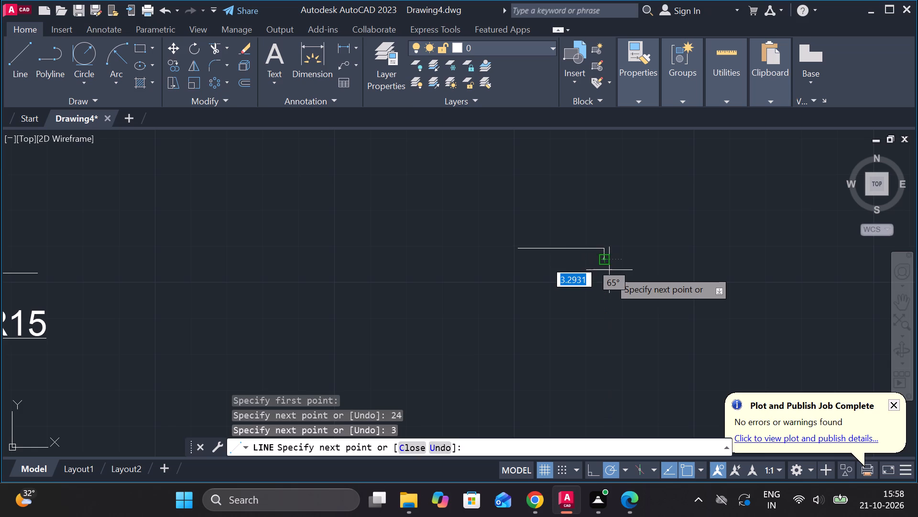
{"action": "type", "text": "24"}
{"action": "key", "text": "space"}
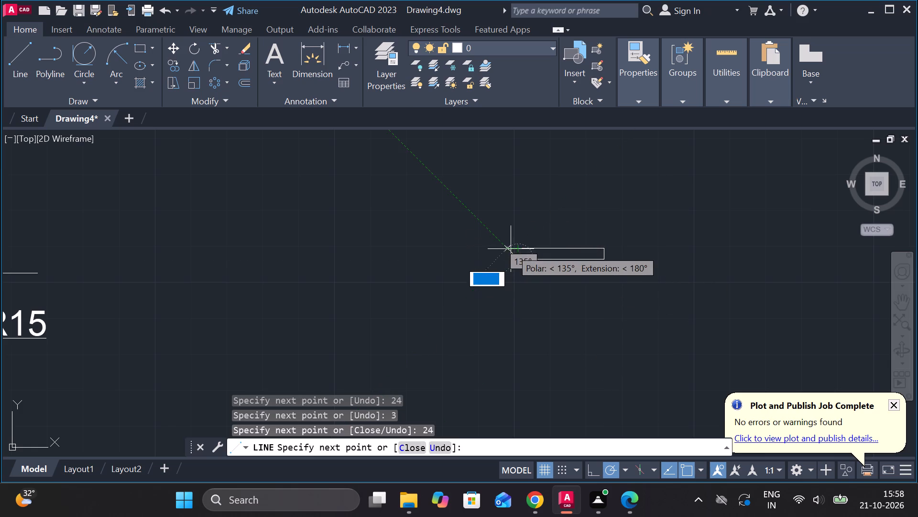
{"action": "left_click", "coordinate": [518, 246]}
{"action": "key", "text": "Escape"}
Draw a vertical line 30 long downward from the midpoint of the small rectangle's lower edge.
{"action": "key", "text": "l"}
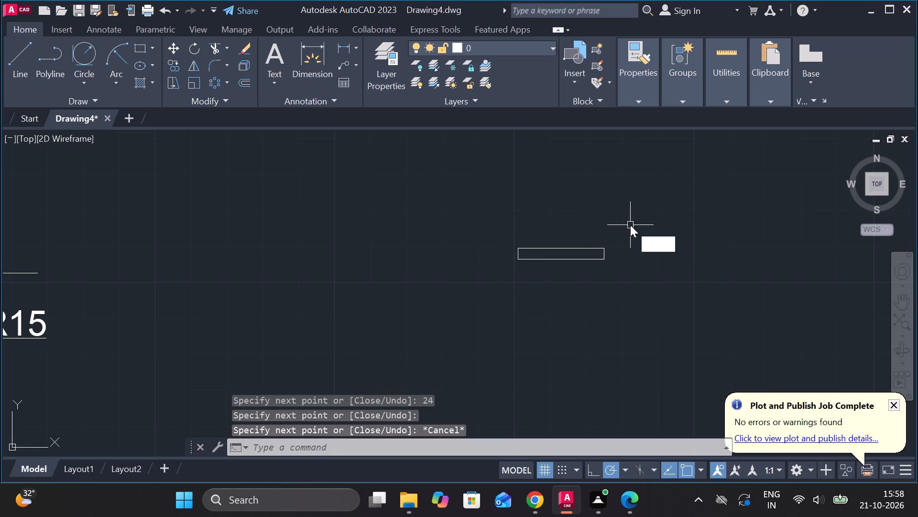
{"action": "key", "text": "Return"}
{"action": "left_click", "coordinate": [560, 258]}
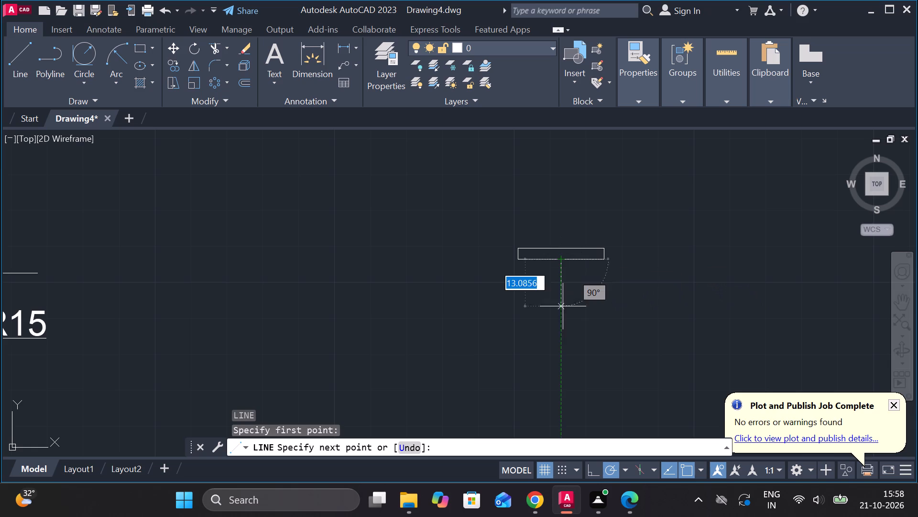
{"action": "key", "text": "3"}
{"action": "key", "text": "0"}
{"action": "key", "text": "Return"}
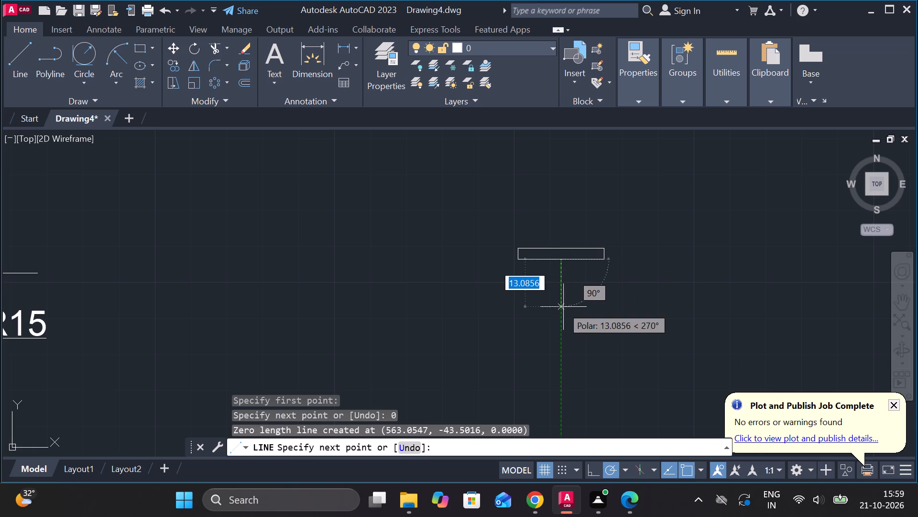
{"action": "key", "text": "ctrl+z"}
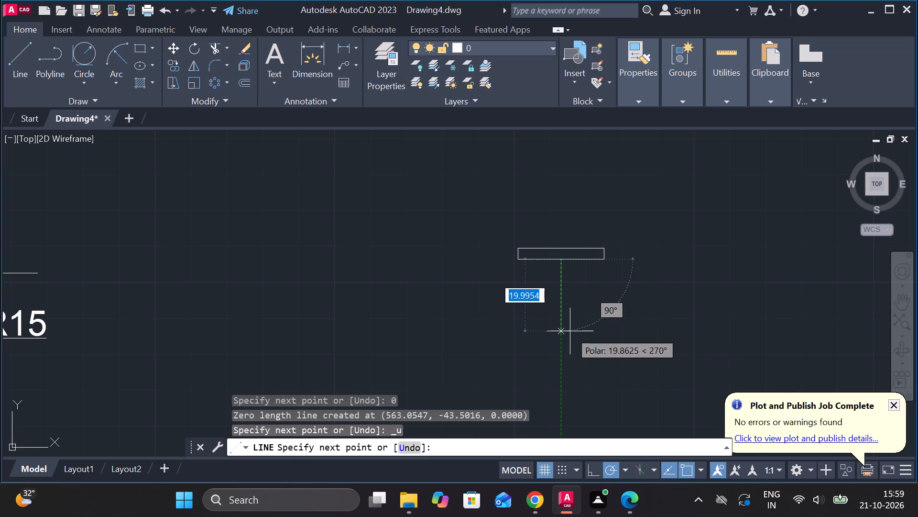
{"action": "type", "text": "30"}
{"action": "key", "text": "Return"}
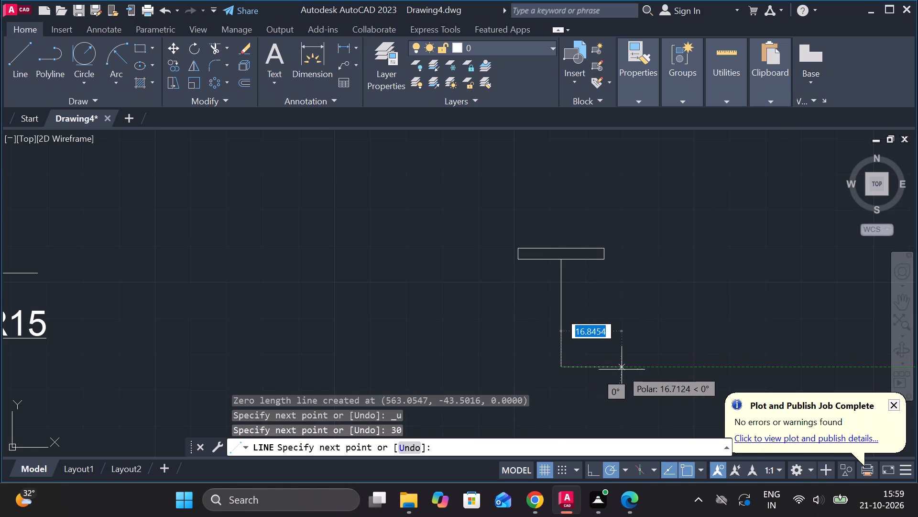
Draw a horizontal line 6 to the right from the vertical line's lower end, and lengthen it by 6 to the left.
{"action": "type", "text": "6"}
{"action": "key", "text": "space"}
{"action": "key", "text": "Escape"}
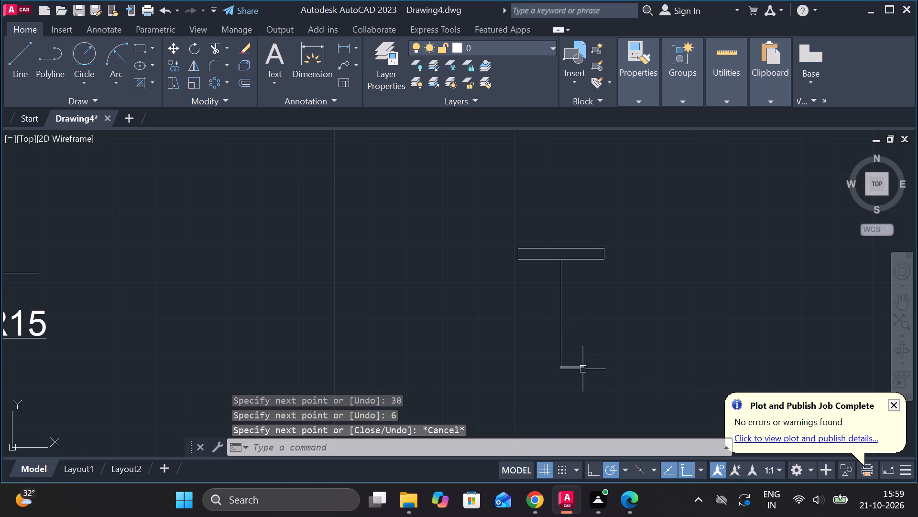
{"action": "left_click", "coordinate": [583, 369]}
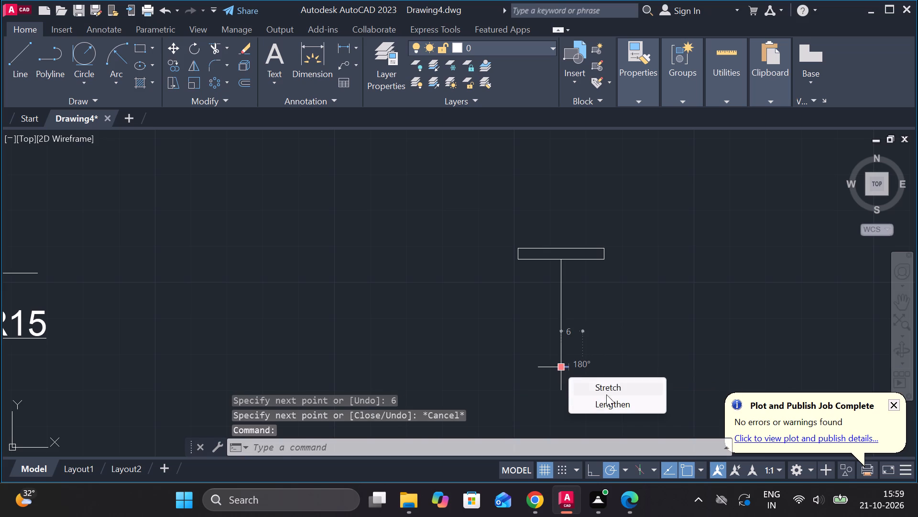
{"action": "left_click", "coordinate": [607, 404]}
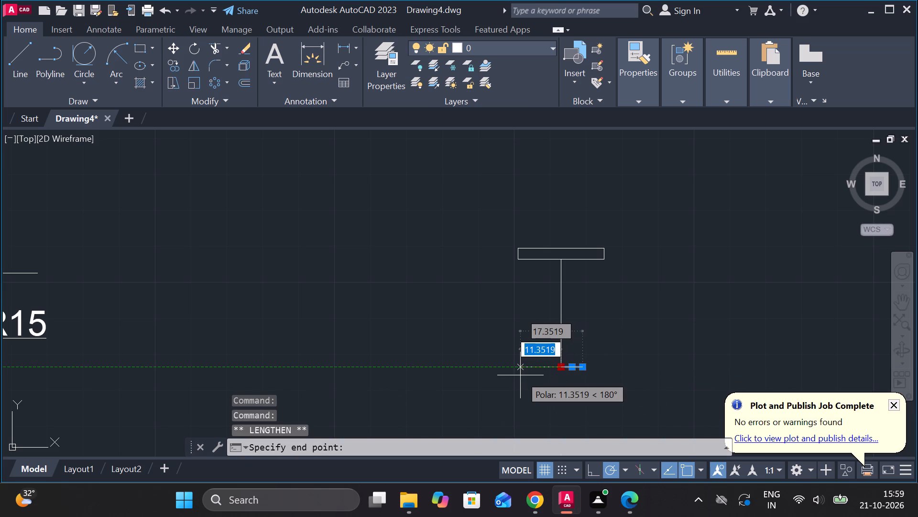
{"action": "key", "text": "6"}
{"action": "key", "text": "Return"}
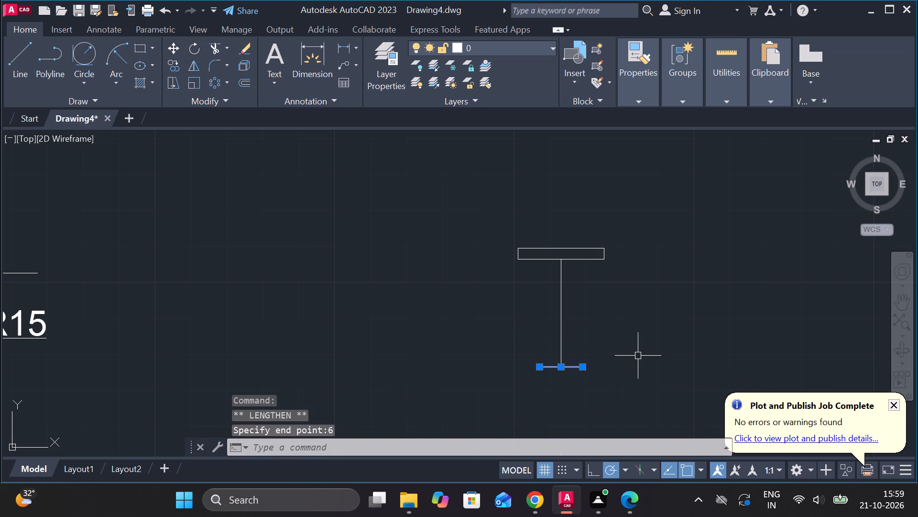
Offset the small rectangle's lower edge 15 downward, across the vertical line.
{"action": "key", "text": "Escape"}
{"action": "left_click", "coordinate": [540, 262]}
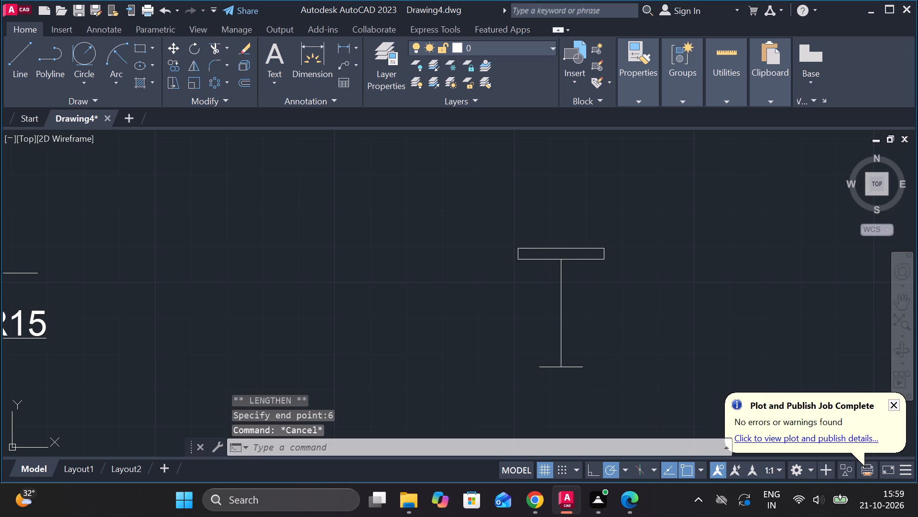
{"action": "key", "text": "o"}
{"action": "key", "text": "Return"}
{"action": "key", "text": "Return"}
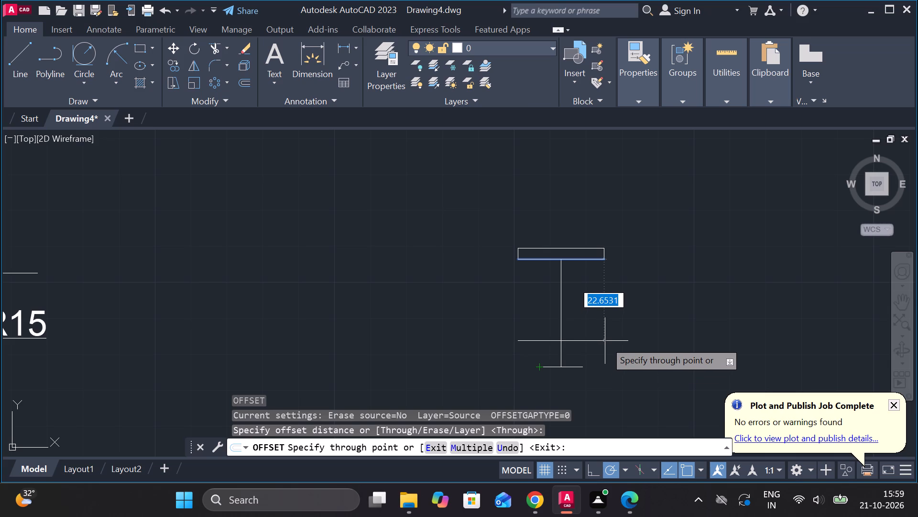
{"action": "type", "text": "14"}
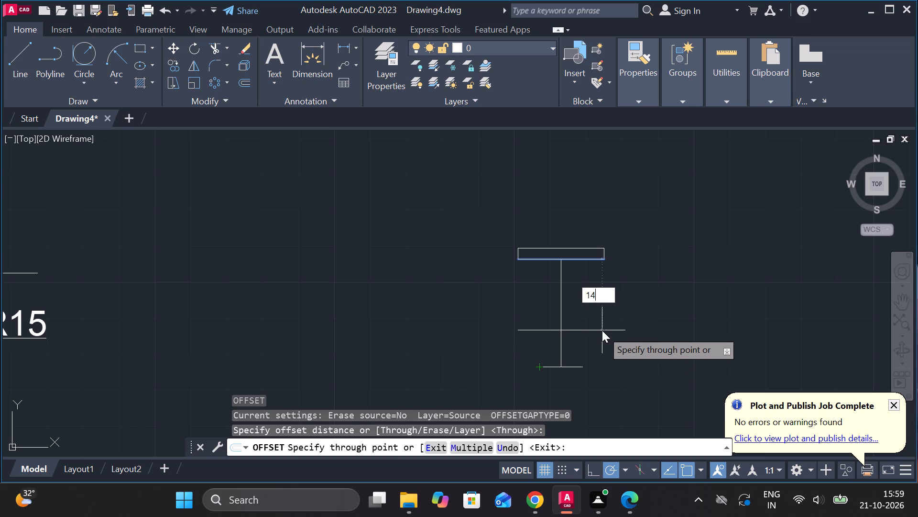
{"action": "key", "text": "BackSpace"}
{"action": "type", "text": "5"}
{"action": "key", "text": "space"}
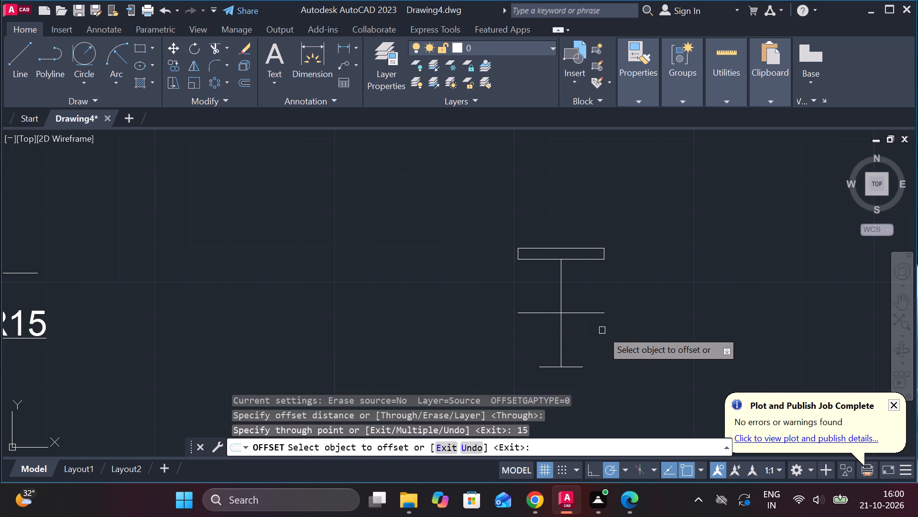
{"action": "key", "text": "Escape"}
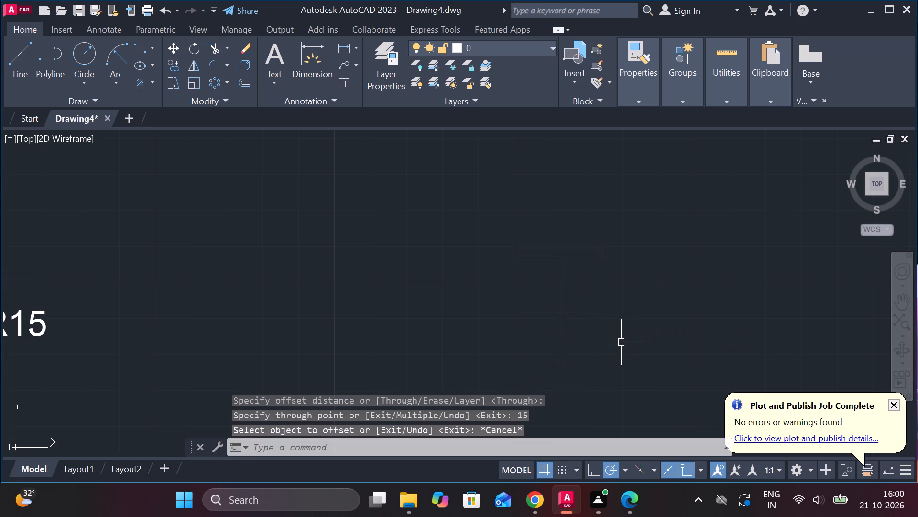
Trim away the part of the vertical line below the new offset line.
{"action": "left_click", "coordinate": [560, 293]}
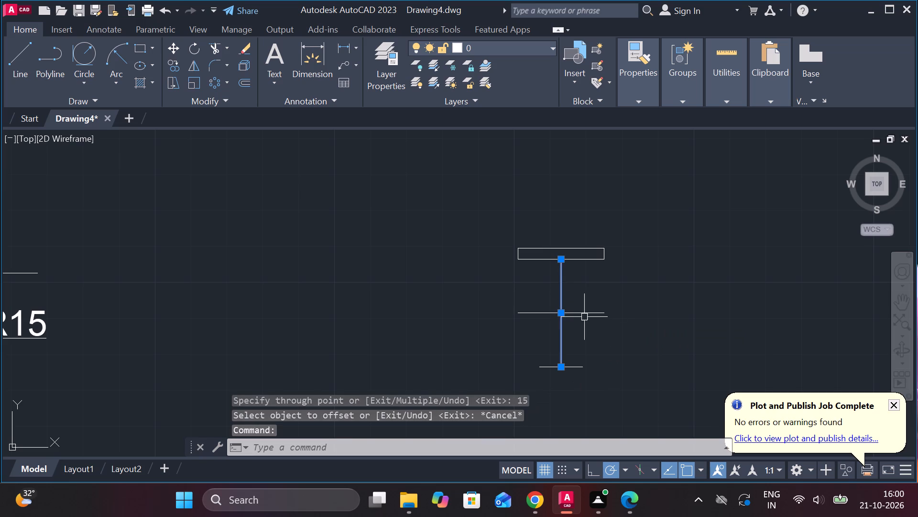
{"action": "key", "text": "Escape"}
{"action": "type", "text": "TR"}
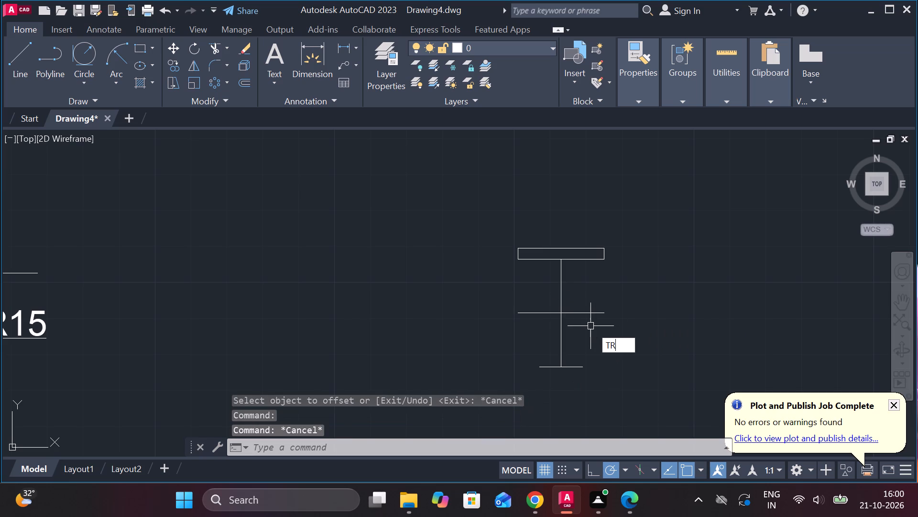
{"action": "key", "text": "space"}
{"action": "left_click", "coordinate": [559, 329]}
{"action": "key", "text": "Escape"}
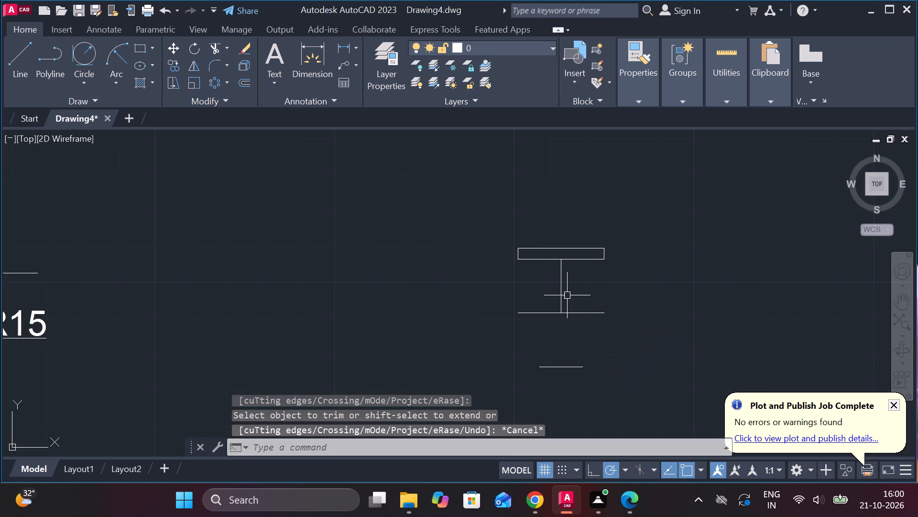
Offset the remaining vertical centre line 7.5 to each side.
{"action": "left_click", "coordinate": [564, 292]}
{"action": "key", "text": "o"}
{"action": "key", "text": "Return"}
{"action": "key", "text": "Return"}
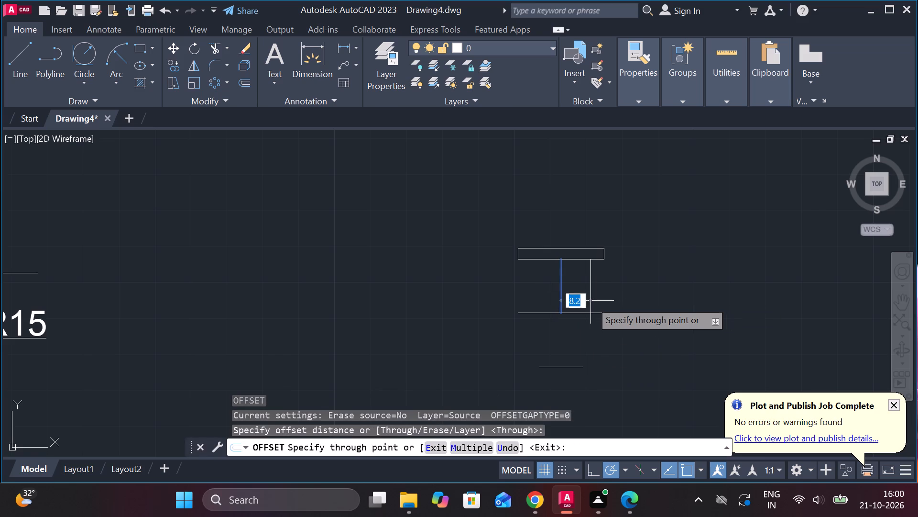
{"action": "type", "text": "7.5"}
{"action": "key", "text": "Return"}
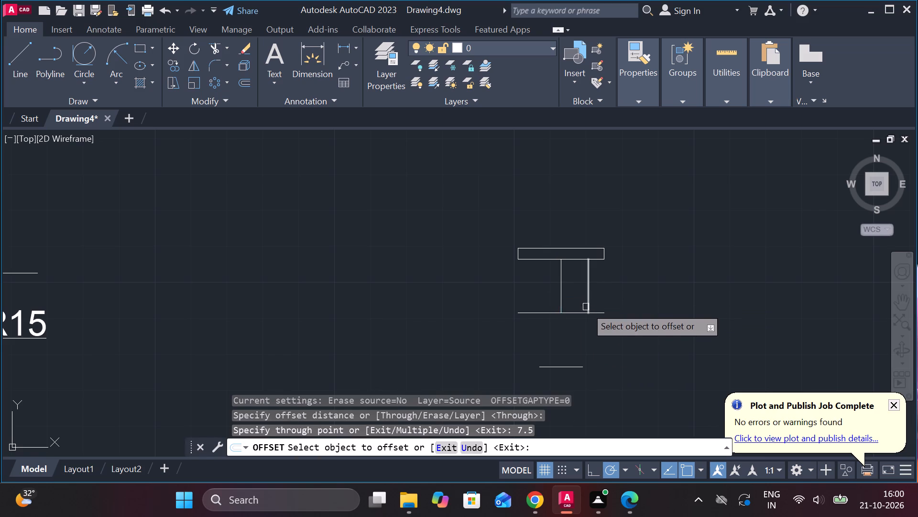
{"action": "left_click", "coordinate": [563, 293]}
{"action": "type", "text": "7.5"}
{"action": "key", "text": "Return"}
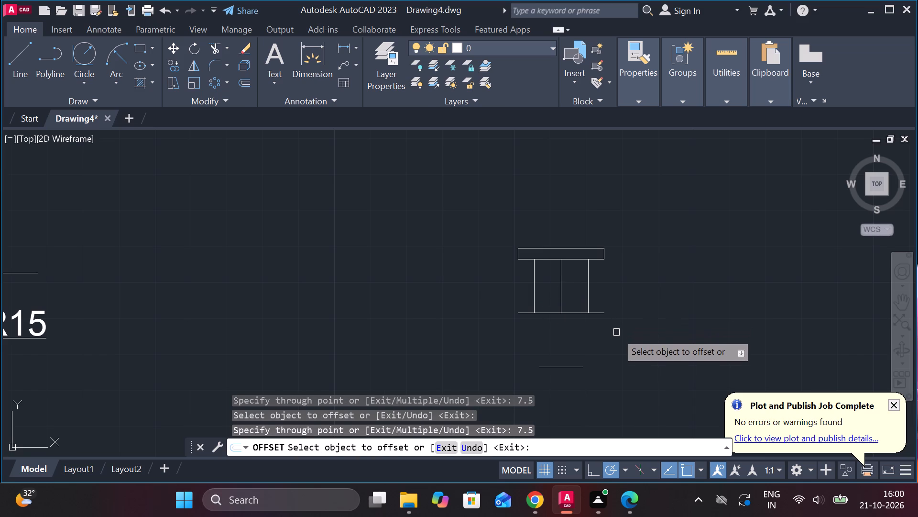
{"action": "key", "text": "Escape"}
Draw a vertical line from the right end of the lowest horizontal line up to the offset line.
{"action": "key", "text": "l"}
{"action": "key", "text": "Return"}
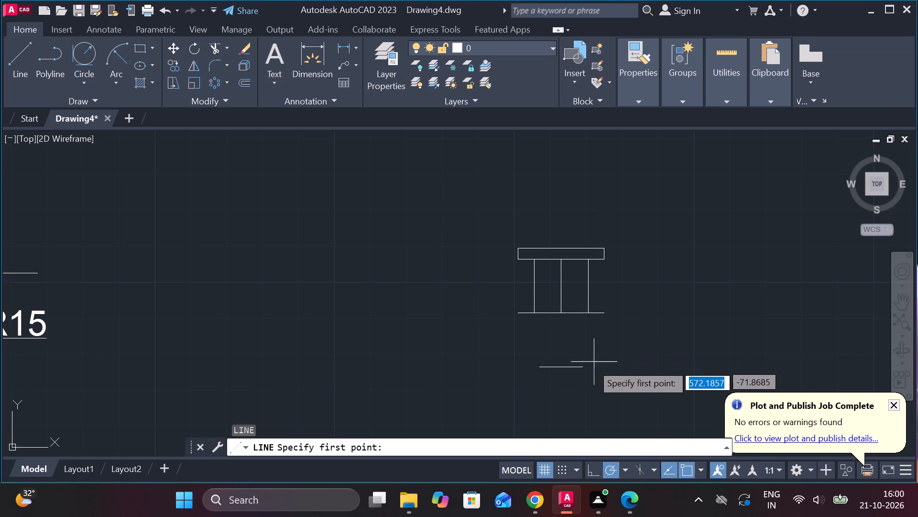
{"action": "left_click", "coordinate": [584, 369]}
{"action": "scroll", "coordinate": [568, 317], "scroll_direction": "up", "scroll_amount": 2}
{"action": "left_click", "coordinate": [601, 309]}
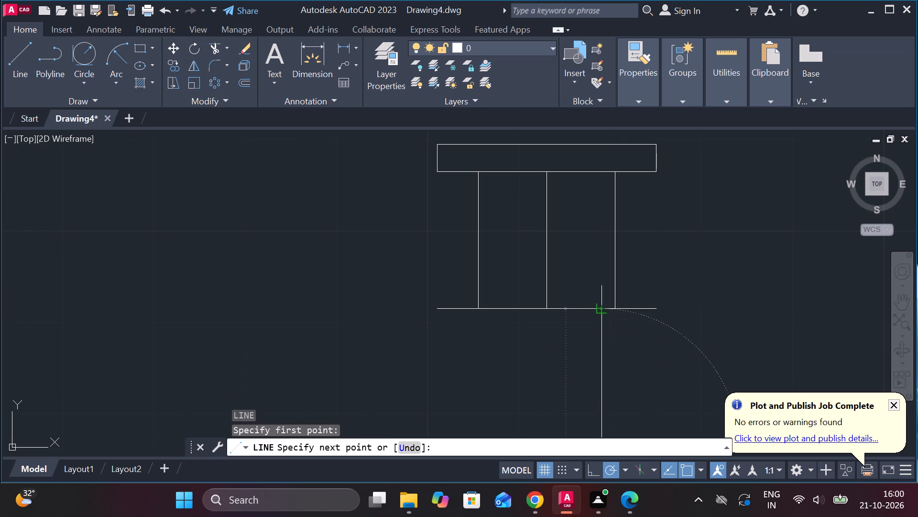
{"action": "key", "text": "Escape"}
{"action": "scroll", "coordinate": [623, 309], "scroll_direction": "down", "scroll_amount": 2}
{"action": "key", "text": "Escape"}
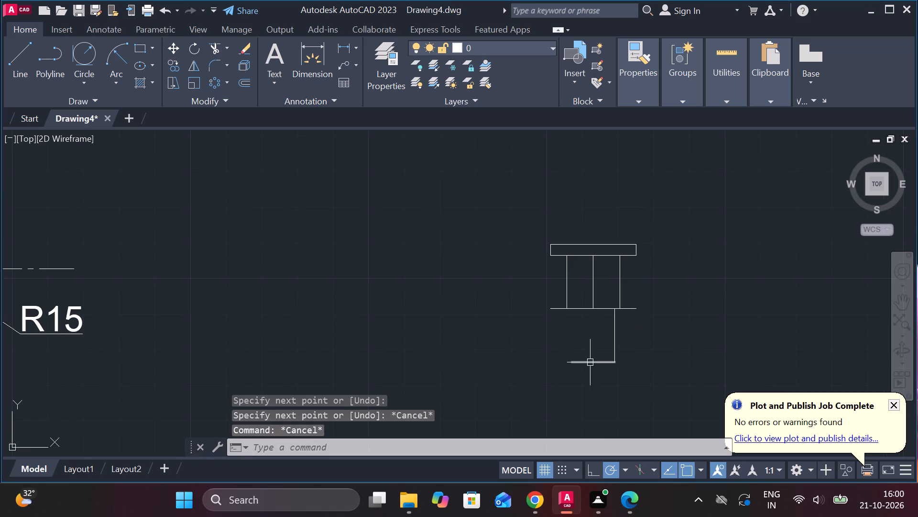
Draw a vertical line from the left end of the lowest horizontal line up to the offset line.
{"action": "key", "text": "space"}
{"action": "scroll", "coordinate": [596, 353], "scroll_direction": "up", "scroll_amount": 2}
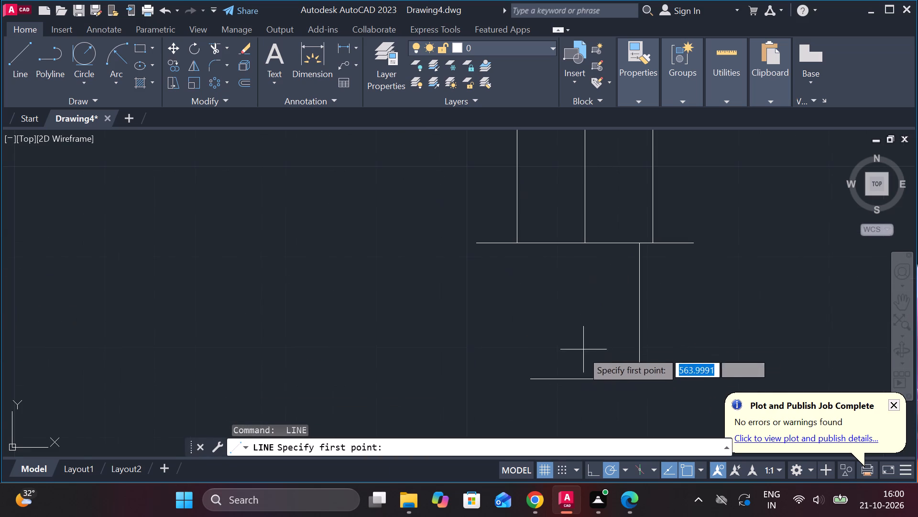
{"action": "left_click", "coordinate": [530, 380]}
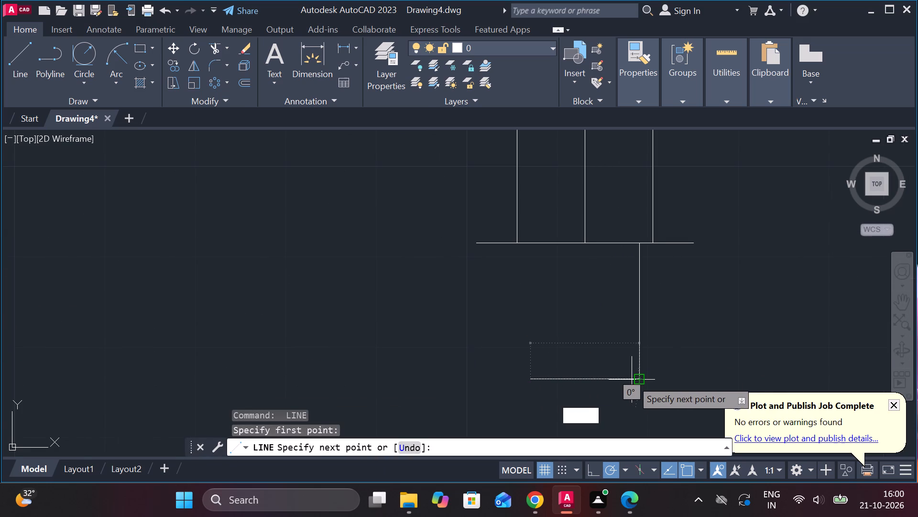
{"action": "key", "text": "Escape"}
{"action": "key", "text": "space"}
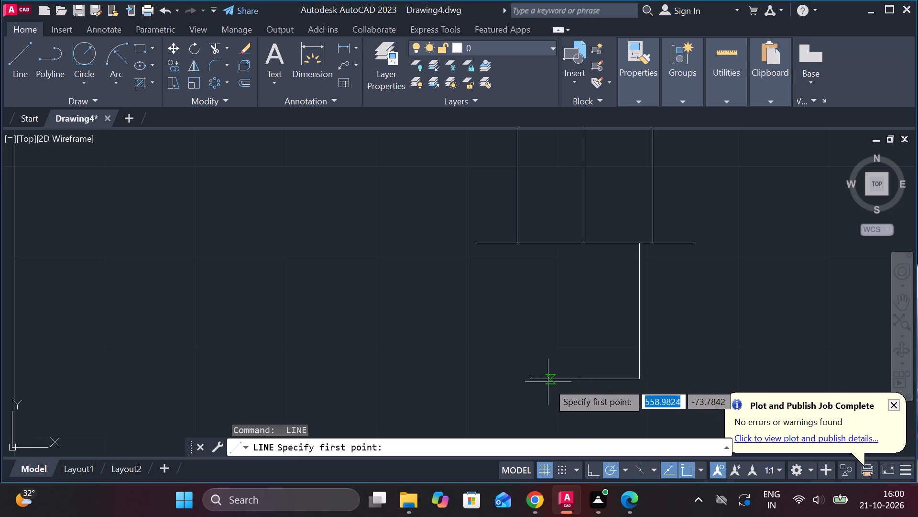
{"action": "left_click", "coordinate": [536, 382]}
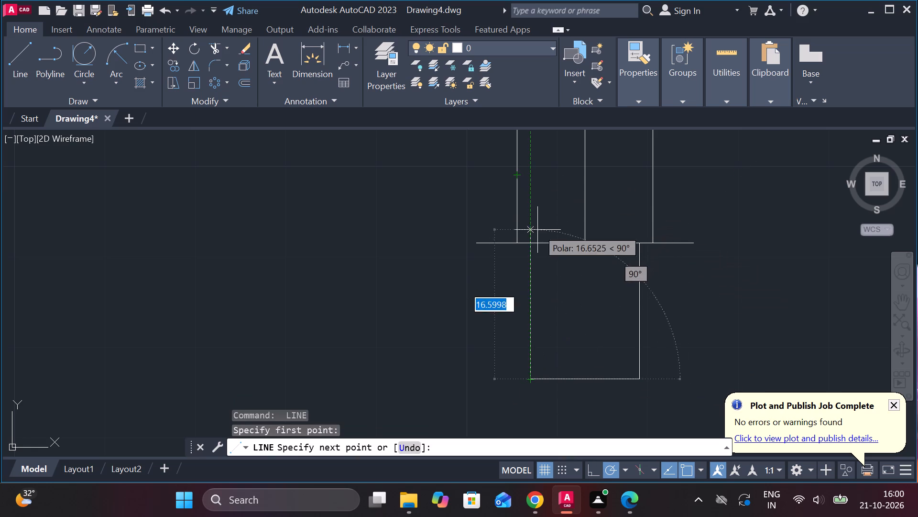
{"action": "left_click", "coordinate": [532, 240]}
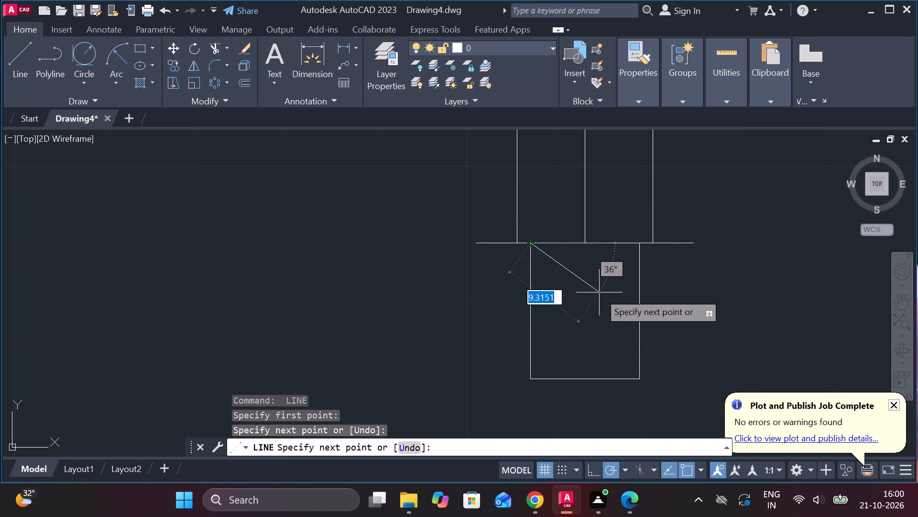
{"action": "key", "text": "Escape"}
Trim both ends of the offset horizontal line that overhang the two 7.5-offset side lines.
{"action": "type", "text": "TR"}
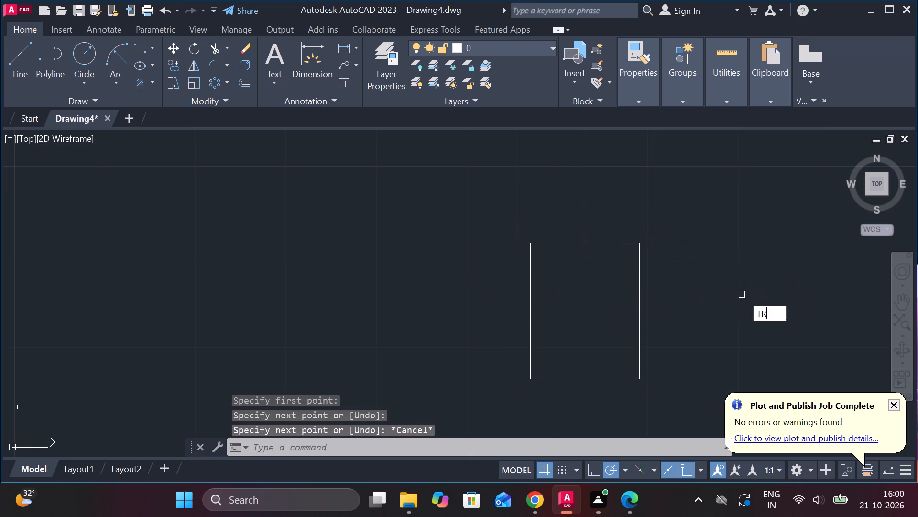
{"action": "key", "text": "space"}
{"action": "left_click", "coordinate": [670, 245]}
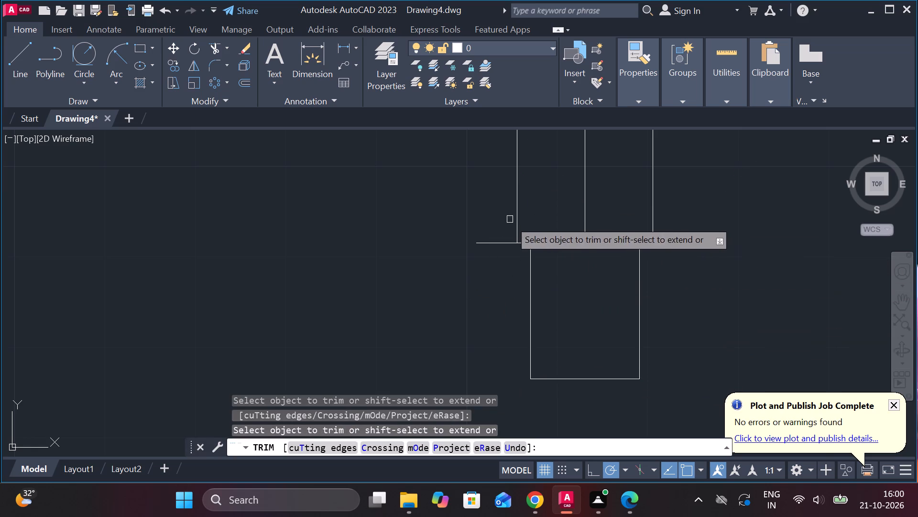
{"action": "left_click", "coordinate": [490, 240]}
{"action": "scroll", "coordinate": [490, 240], "scroll_direction": "down", "scroll_amount": 1}
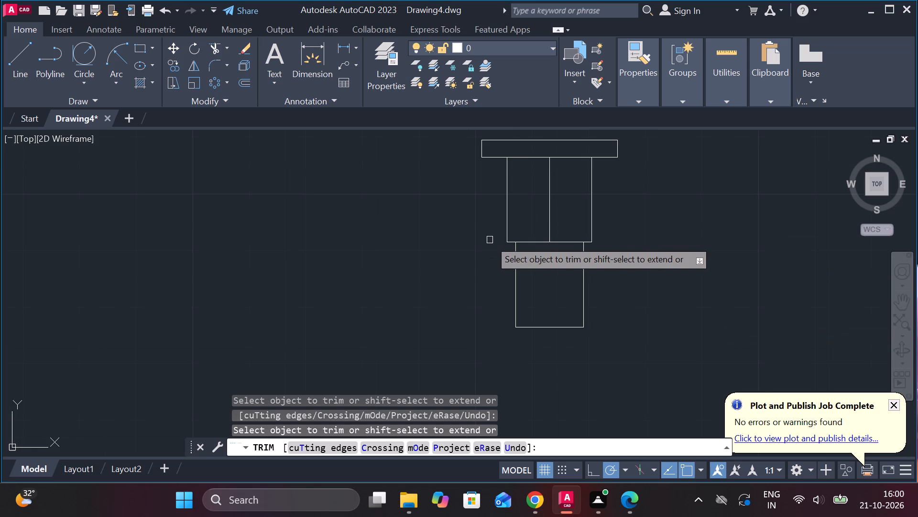
{"action": "middle_click_drag", "start_coordinate": [489, 241], "coordinate": [501, 275]}
{"action": "scroll", "coordinate": [482, 249], "scroll_direction": "up", "scroll_amount": 1}
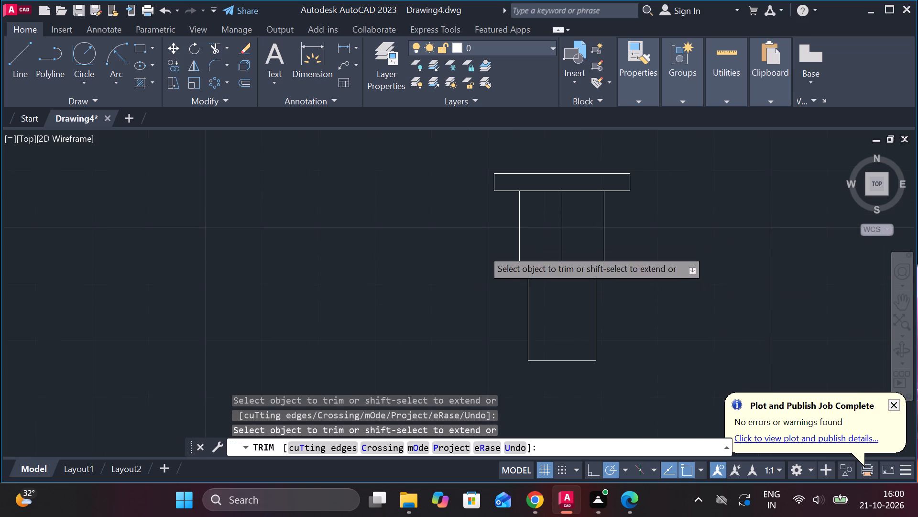
{"action": "middle_click_drag", "start_coordinate": [492, 258], "coordinate": [491, 313]}
{"action": "key", "text": "Escape"}
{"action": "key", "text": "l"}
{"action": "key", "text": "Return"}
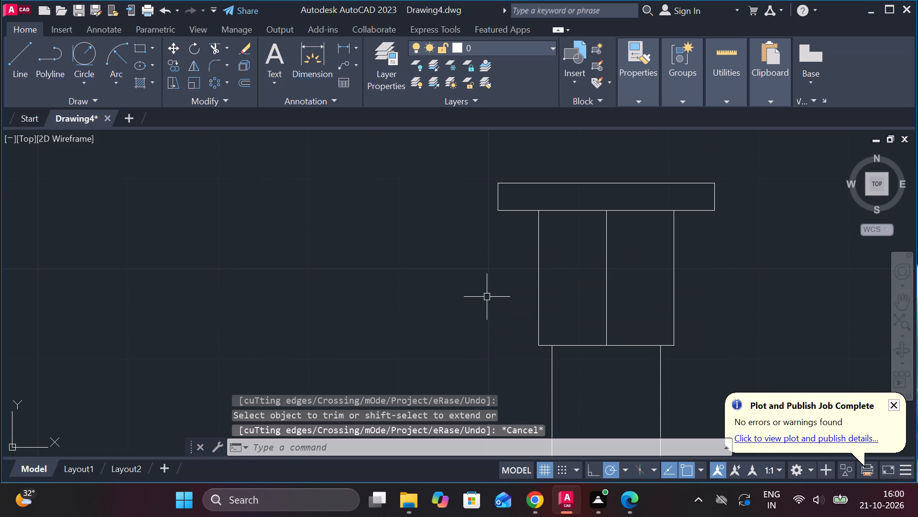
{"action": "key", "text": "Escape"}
Chamfer both upper corners of the top rectangle with length 3 at 45 degrees.
{"action": "type", "text": "CH"}
{"action": "left_click", "coordinate": [533, 303]}
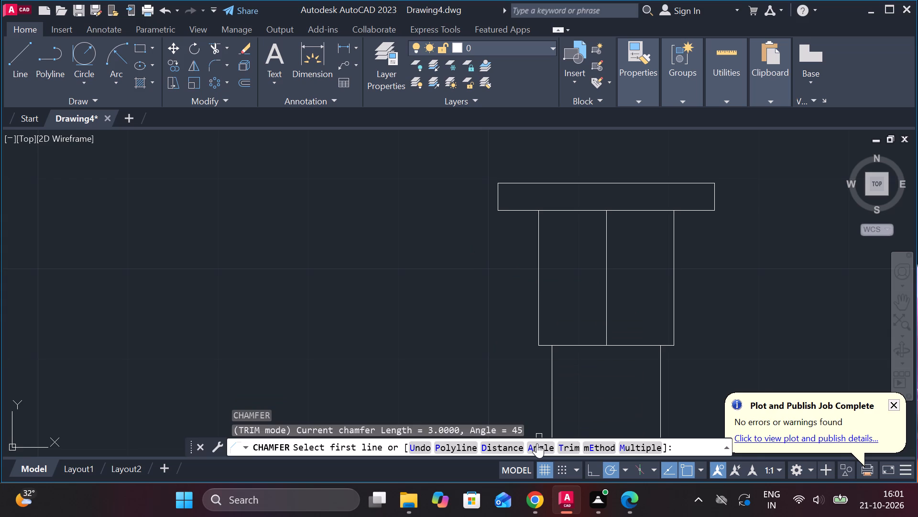
{"action": "left_click", "coordinate": [497, 194]}
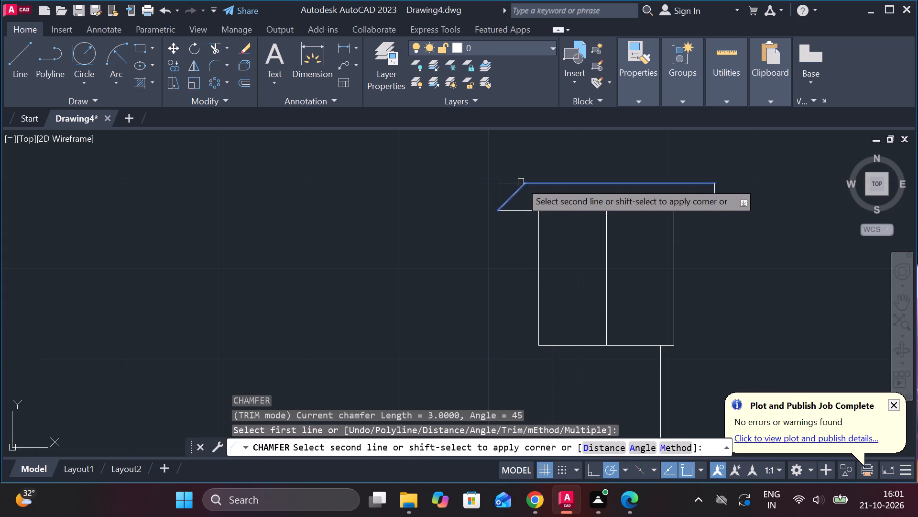
{"action": "left_click", "coordinate": [521, 182]}
{"action": "key", "text": "space"}
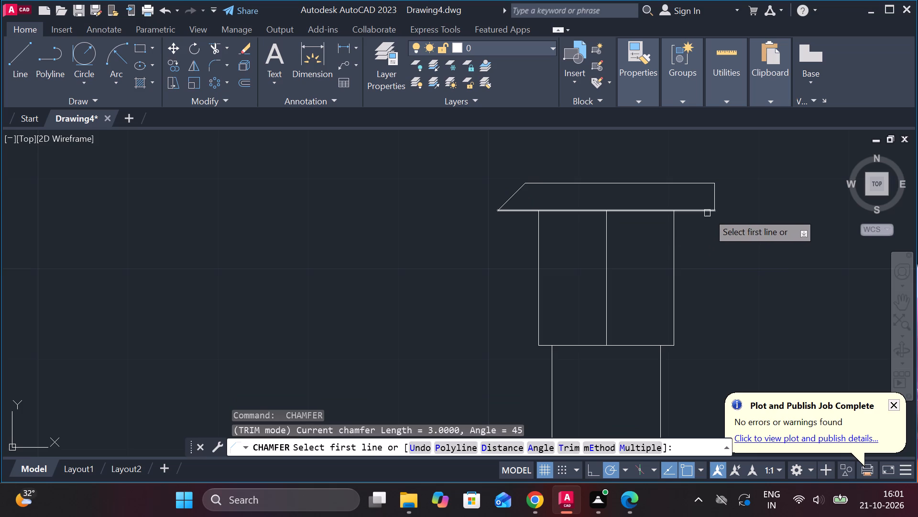
{"action": "left_click", "coordinate": [712, 199]}
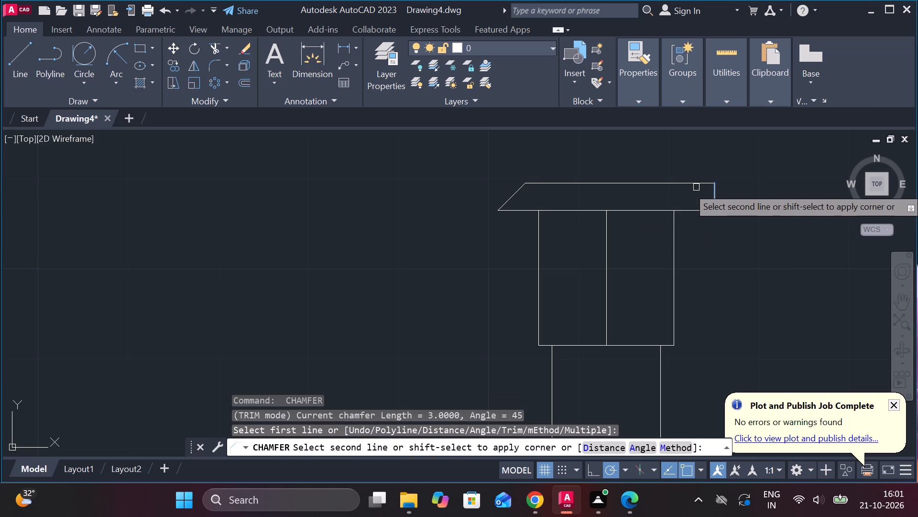
{"action": "left_click", "coordinate": [695, 186]}
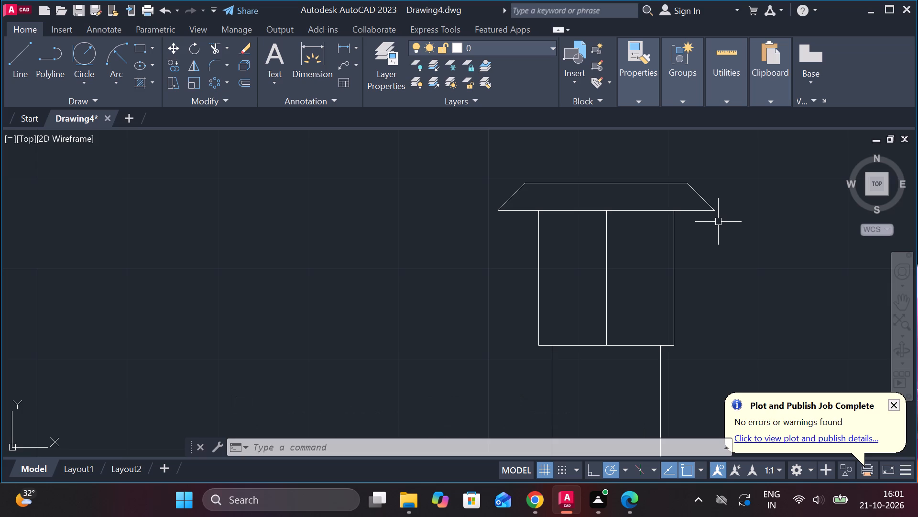
Add a horizontal linear dimension across the full width of the chamfered head, placed above it.
{"action": "scroll", "coordinate": [687, 245], "scroll_direction": "down", "scroll_amount": 2}
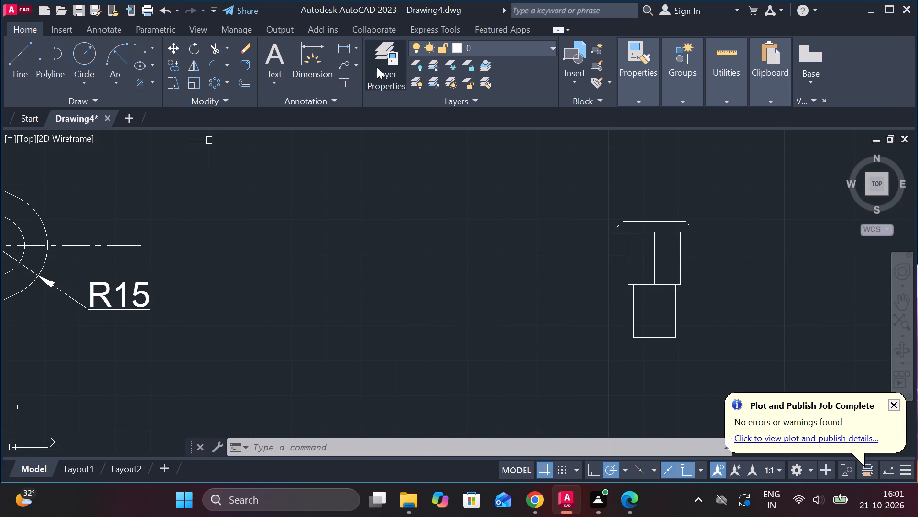
{"action": "left_click", "coordinate": [344, 54]}
{"action": "scroll", "coordinate": [607, 132], "scroll_direction": "up", "scroll_amount": 2}
{"action": "middle_click_drag", "start_coordinate": [623, 206], "coordinate": [455, 149]}
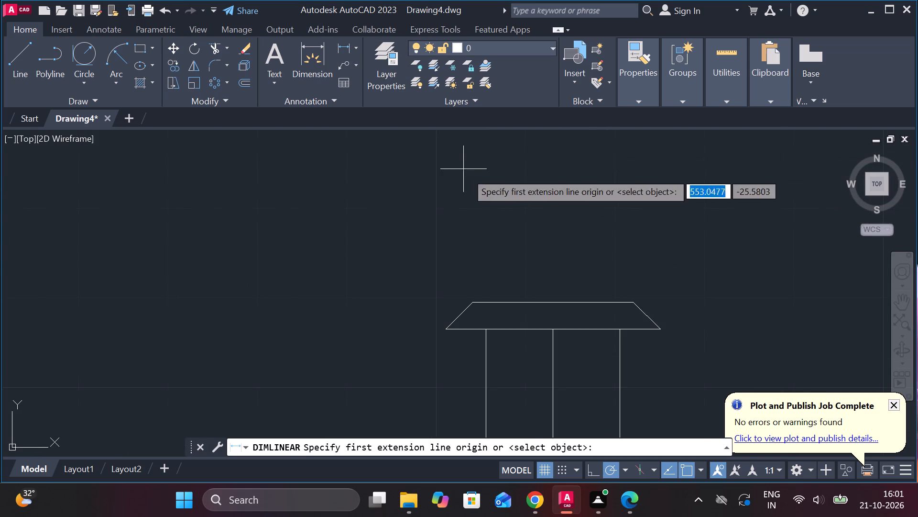
{"action": "middle_click_drag", "start_coordinate": [596, 213], "coordinate": [589, 191]}
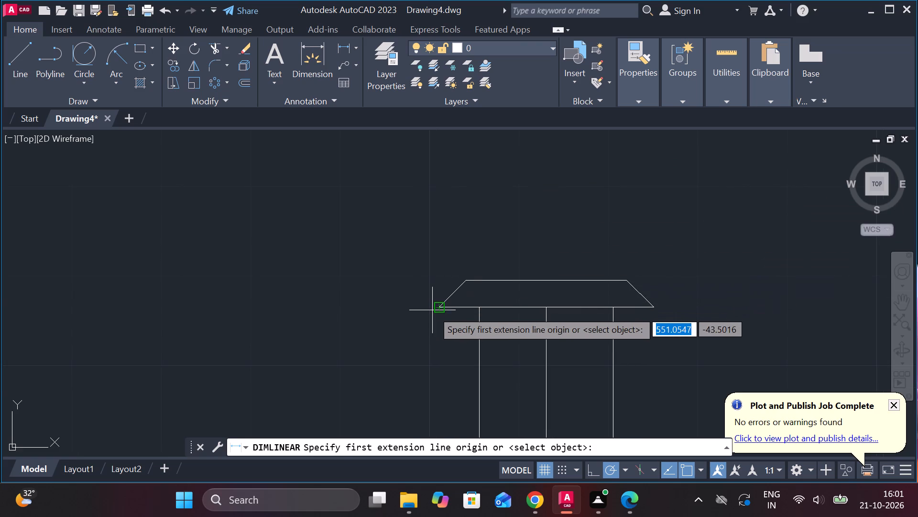
{"action": "left_click", "coordinate": [432, 310]}
{"action": "left_click", "coordinate": [657, 308]}
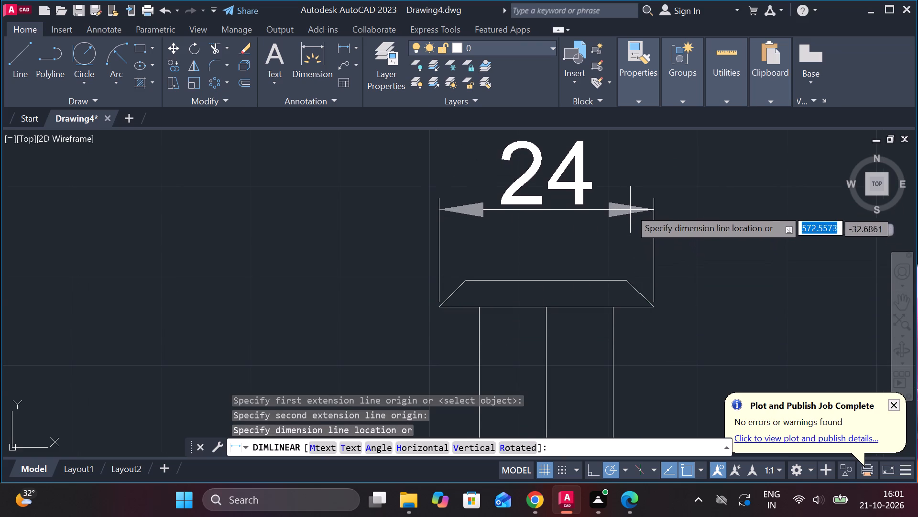
{"action": "left_click", "coordinate": [628, 207]}
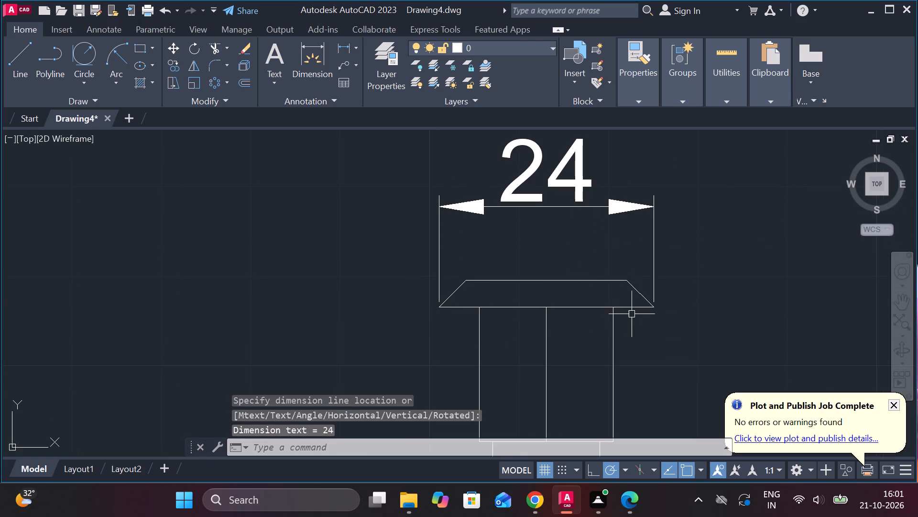
{"action": "key", "text": "Escape"}
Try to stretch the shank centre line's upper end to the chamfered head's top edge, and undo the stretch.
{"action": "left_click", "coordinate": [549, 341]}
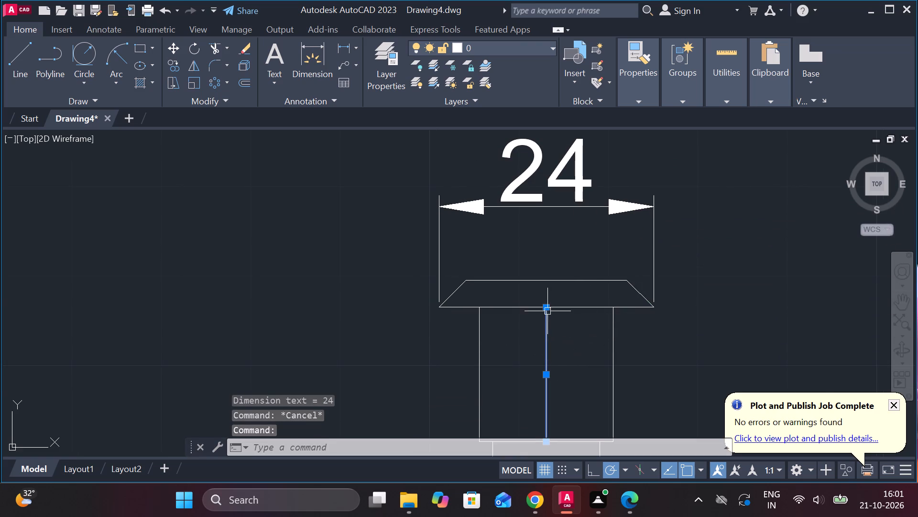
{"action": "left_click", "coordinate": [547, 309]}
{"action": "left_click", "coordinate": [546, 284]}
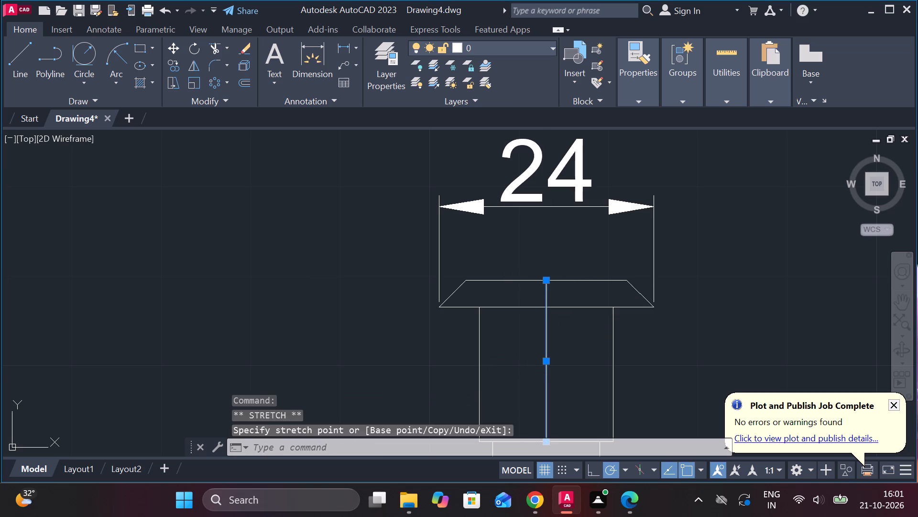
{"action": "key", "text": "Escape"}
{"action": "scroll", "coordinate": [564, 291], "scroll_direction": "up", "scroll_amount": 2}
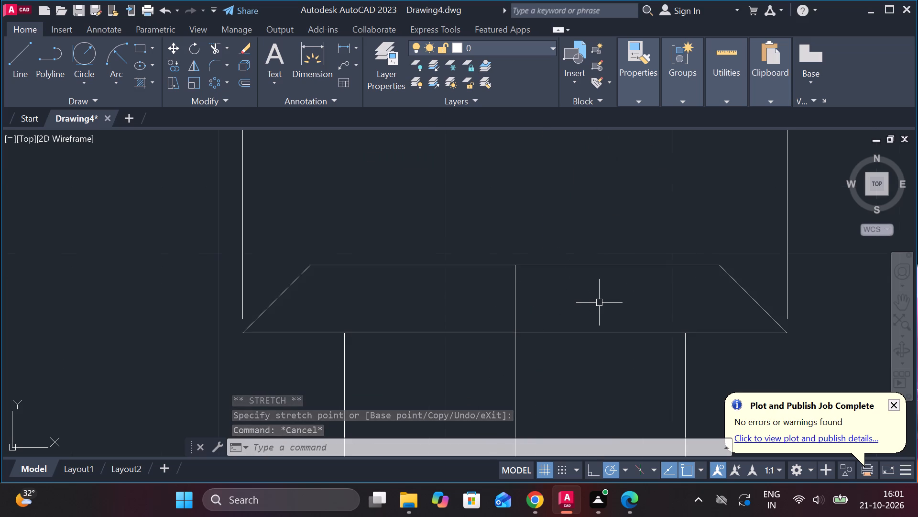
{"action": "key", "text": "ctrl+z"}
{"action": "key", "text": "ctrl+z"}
Draw a vertical line from the centre line's upper end at the head's bottom edge up to its top edge.
{"action": "scroll", "coordinate": [558, 302], "scroll_direction": "up", "scroll_amount": 1}
{"action": "key", "text": "Escape"}
{"action": "key", "text": "l"}
{"action": "key", "text": "Return"}
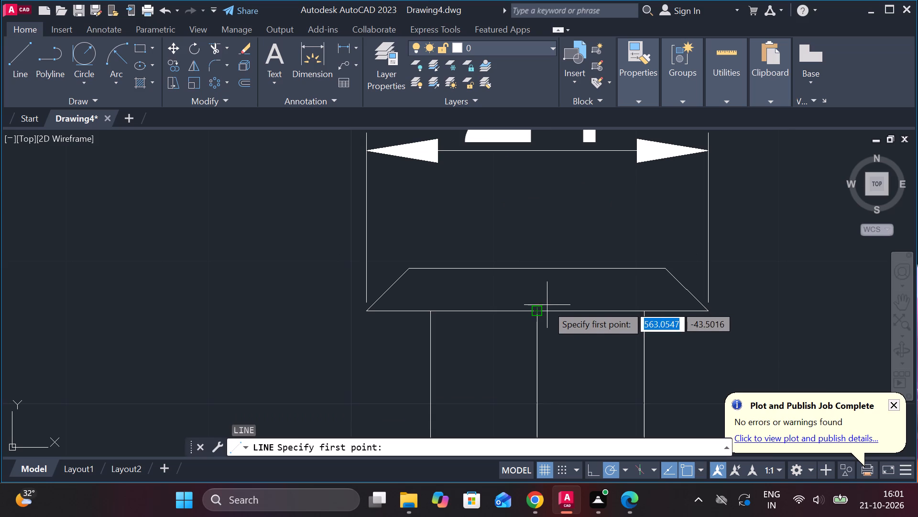
{"action": "left_click", "coordinate": [540, 309]}
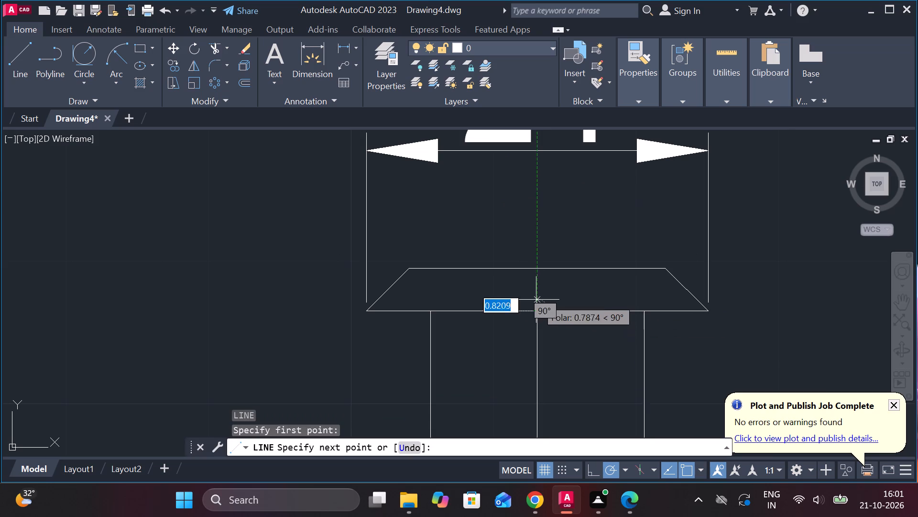
{"action": "left_click", "coordinate": [536, 272]}
{"action": "key", "text": "Escape"}
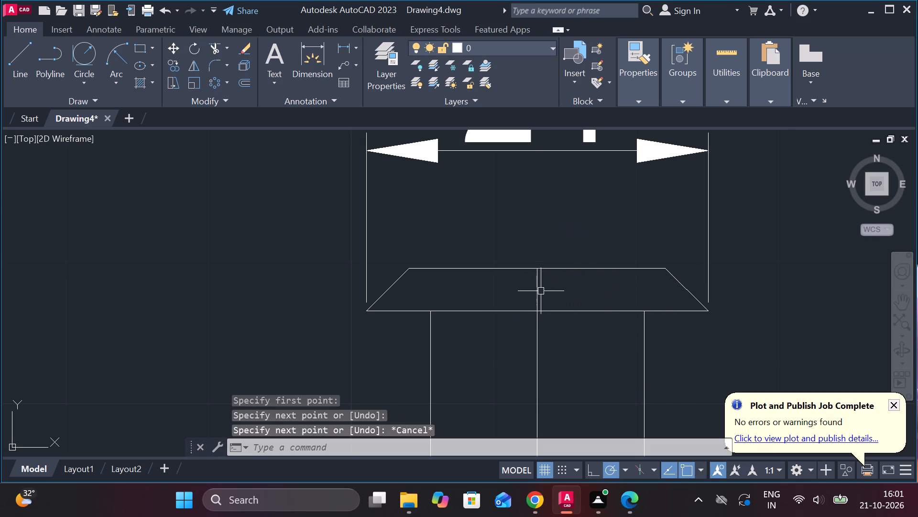
Offset the short vertical centre line inside the chamfered head by 1.5 to both sides.
{"action": "left_click", "coordinate": [540, 290]}
{"action": "key", "text": "o"}
{"action": "key", "text": "Return"}
{"action": "key", "text": "Return"}
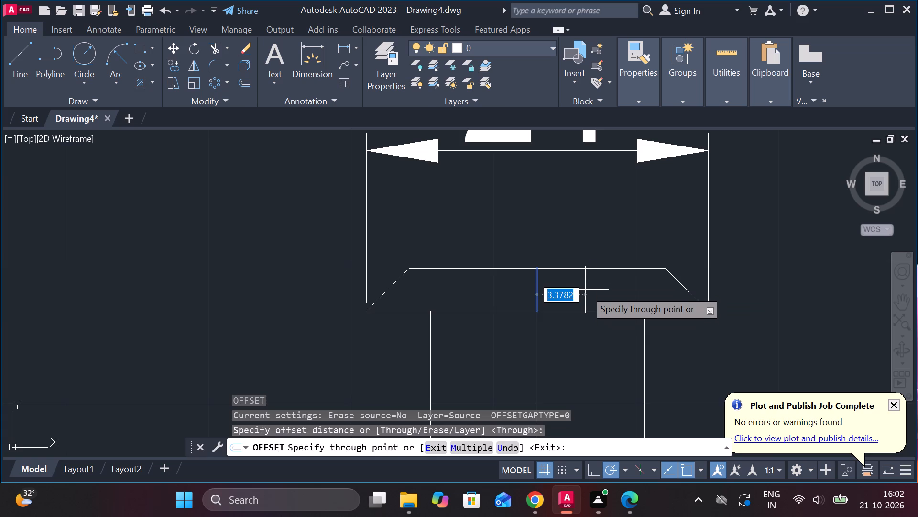
{"action": "type", "text": "1.5"}
{"action": "key", "text": "Return"}
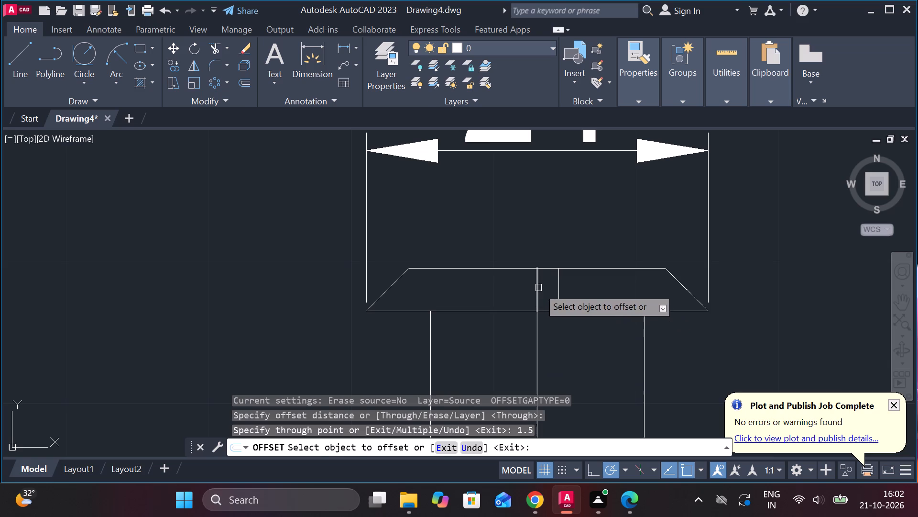
{"action": "left_click", "coordinate": [538, 287]}
{"action": "key", "text": "1"}
{"action": "key", "text": "period"}
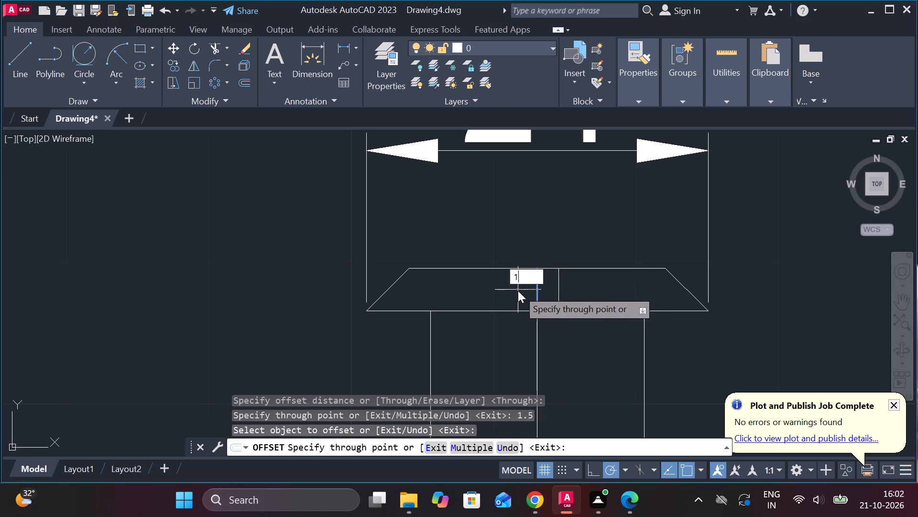
{"action": "key", "text": "5"}
{"action": "key", "text": "Return"}
{"action": "scroll", "coordinate": [592, 336], "scroll_direction": "down", "scroll_amount": 1}
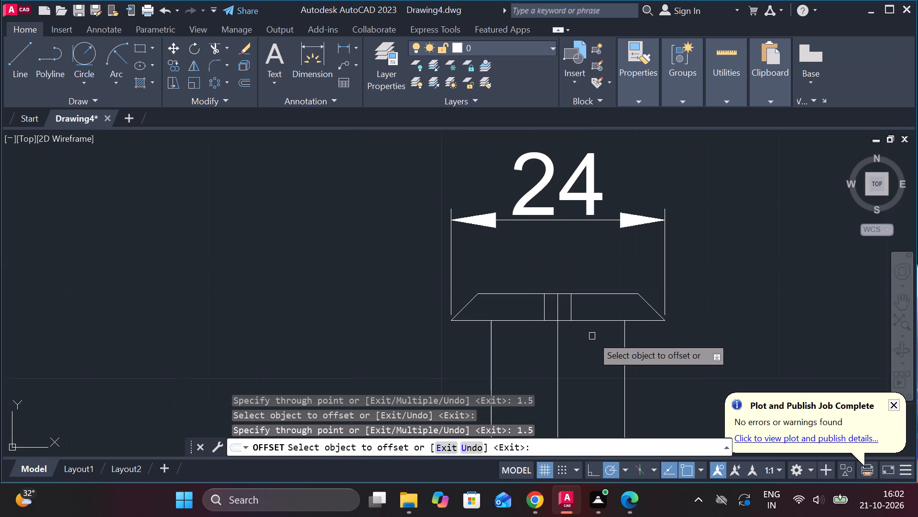
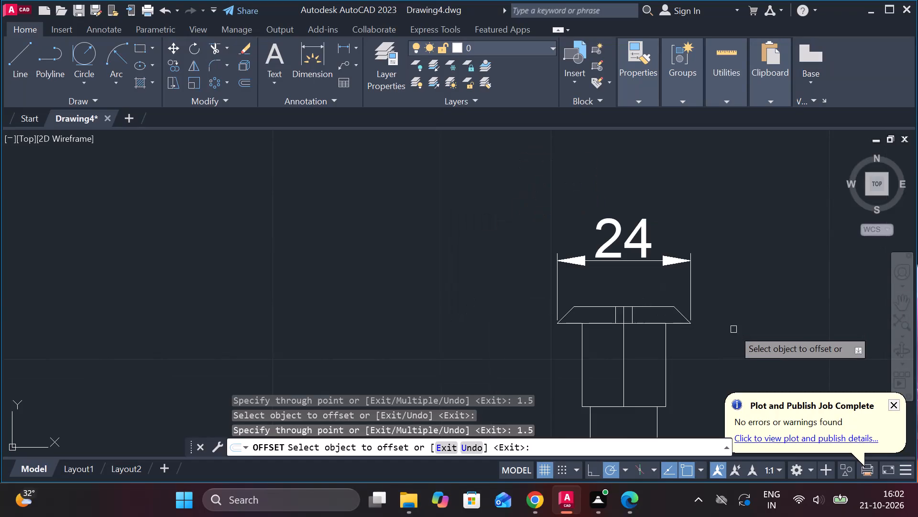
Trim the top edge and centreline between the two slot lines to open the slot in the screw head.
{"action": "middle_click_drag", "start_coordinate": [721, 333], "coordinate": [696, 268]}
{"action": "scroll", "coordinate": [686, 254], "scroll_direction": "up", "scroll_amount": 2}
{"action": "key", "text": "Escape"}
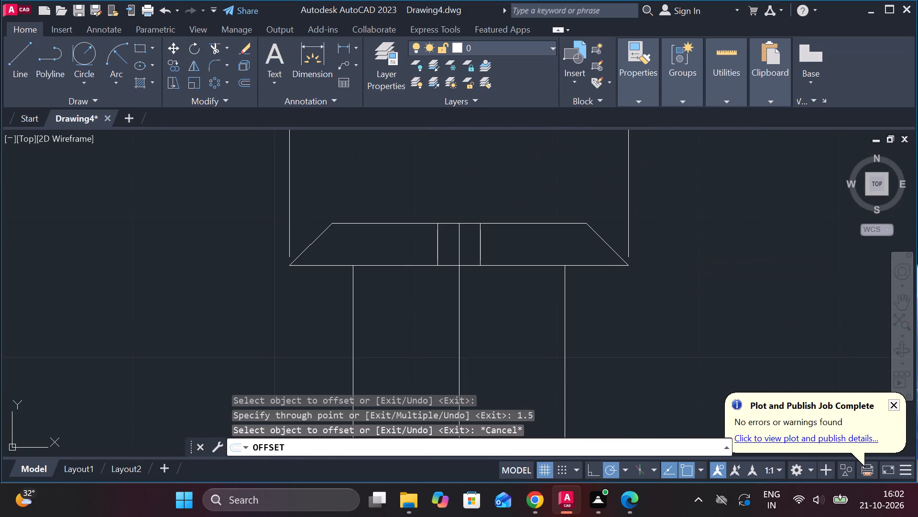
{"action": "type", "text": "TR"}
{"action": "key", "text": "space"}
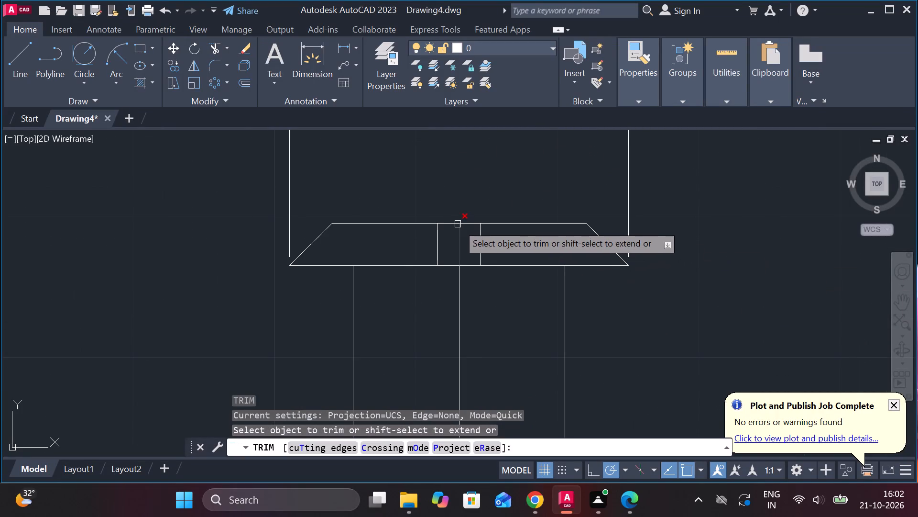
{"action": "left_click", "coordinate": [458, 224]}
{"action": "left_click", "coordinate": [461, 222]}
{"action": "scroll", "coordinate": [481, 235], "scroll_direction": "down", "scroll_amount": 3}
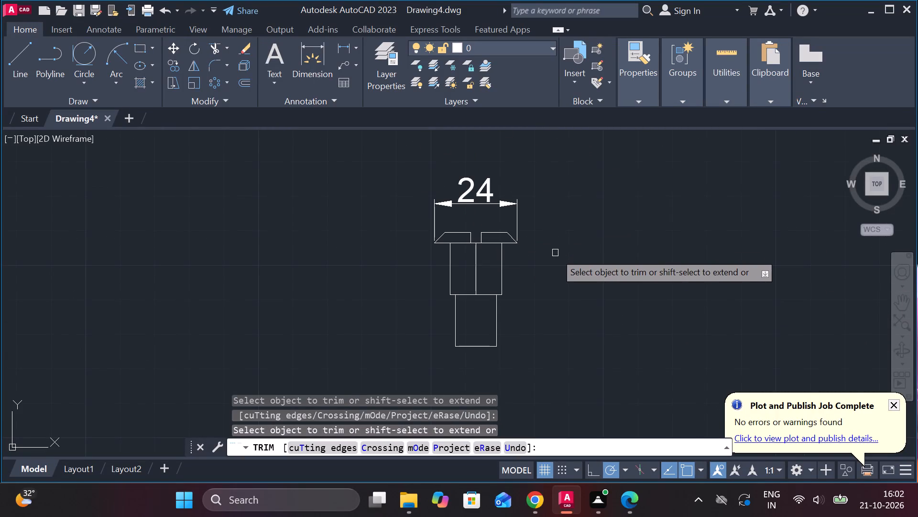
{"action": "key", "text": "Escape"}
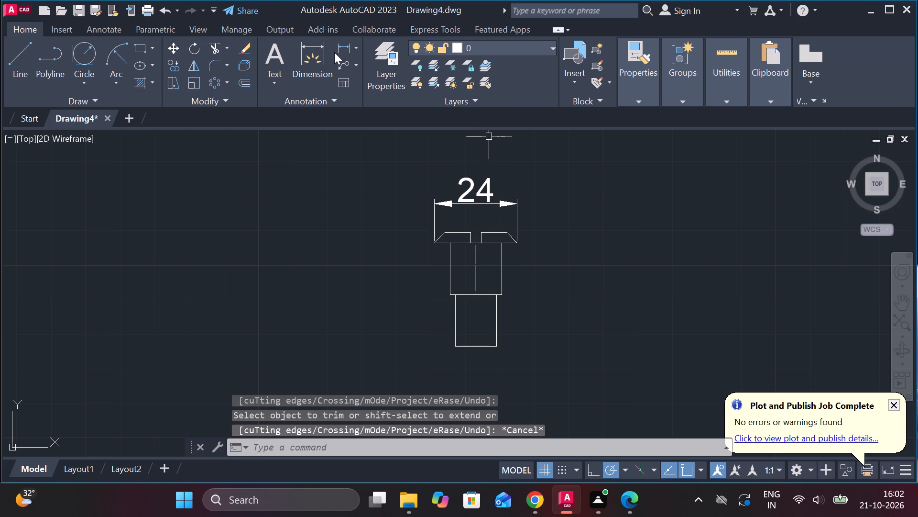
Add a vertical linear dimension from the underside of the head to the bottom of the shank, placed beside the screw.
{"action": "left_click", "coordinate": [350, 53]}
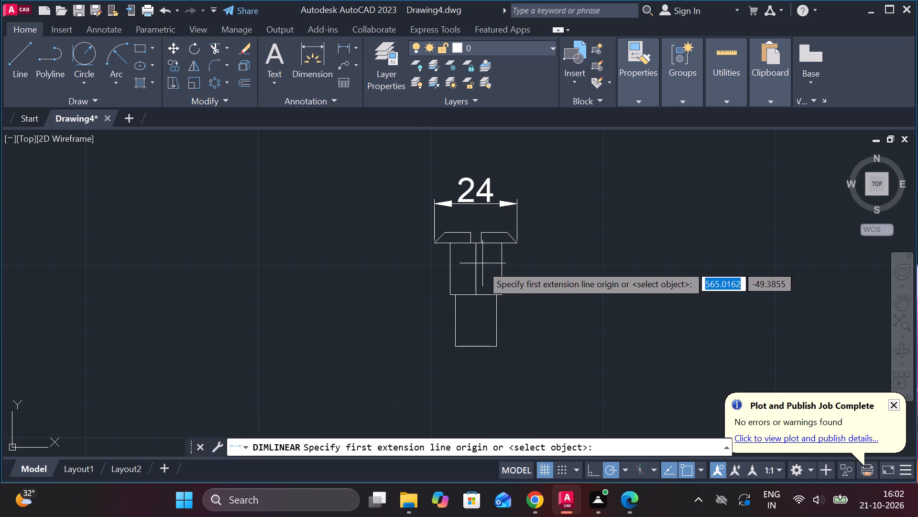
{"action": "left_click", "coordinate": [435, 243]}
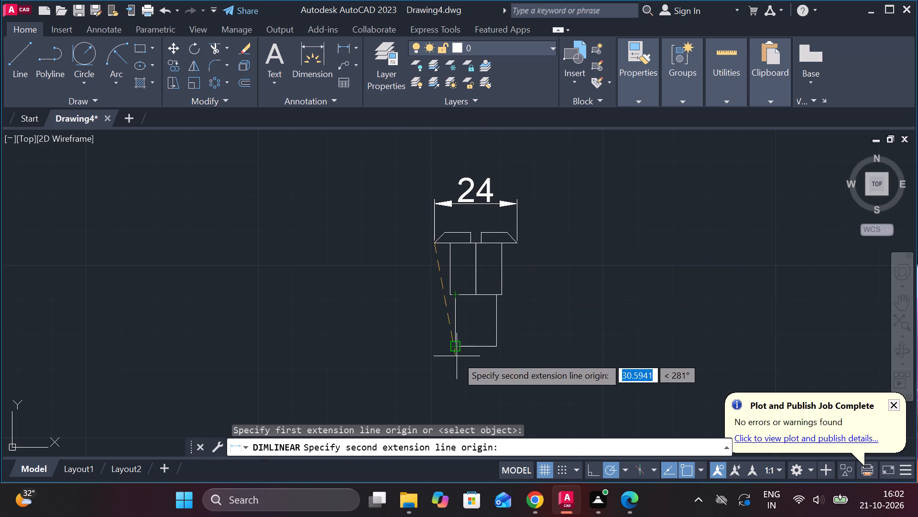
{"action": "left_click", "coordinate": [456, 353]}
{"action": "left_click", "coordinate": [413, 313]}
Offset the lower shank's two side edges and its bottom edge inward by 1.
{"action": "middle_click_drag", "start_coordinate": [437, 315], "coordinate": [424, 303]}
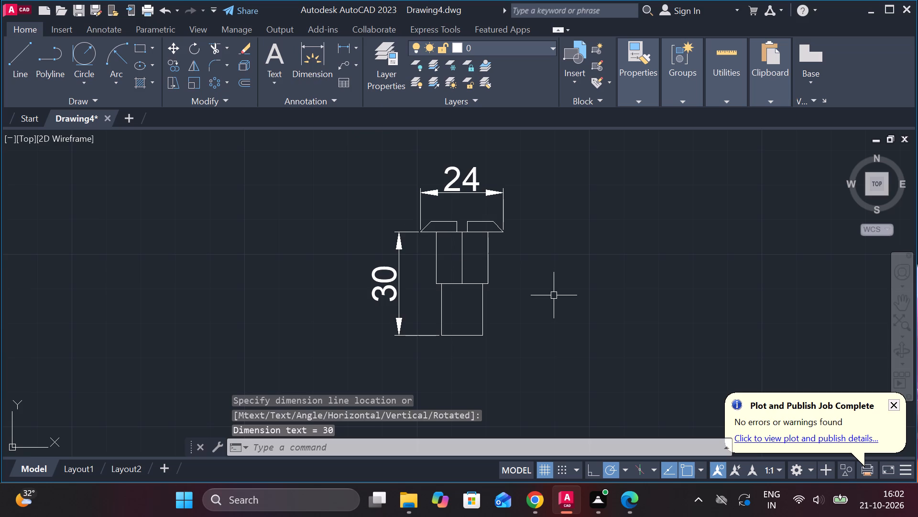
{"action": "scroll", "coordinate": [544, 304], "scroll_direction": "up", "scroll_amount": 1}
{"action": "middle_click_drag", "start_coordinate": [518, 311], "coordinate": [521, 289]}
{"action": "key", "text": "Escape"}
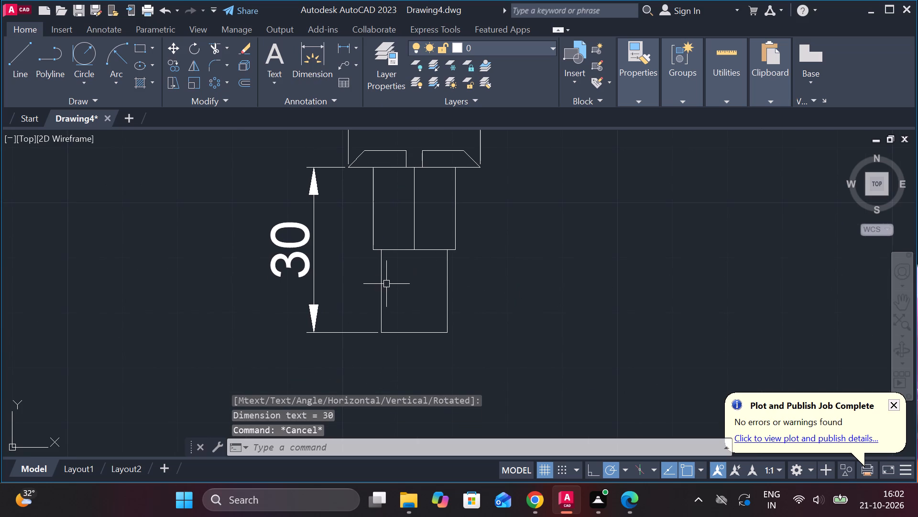
{"action": "left_click", "coordinate": [384, 287]}
{"action": "key", "text": "o"}
{"action": "key", "text": "Return"}
{"action": "key", "text": "Return"}
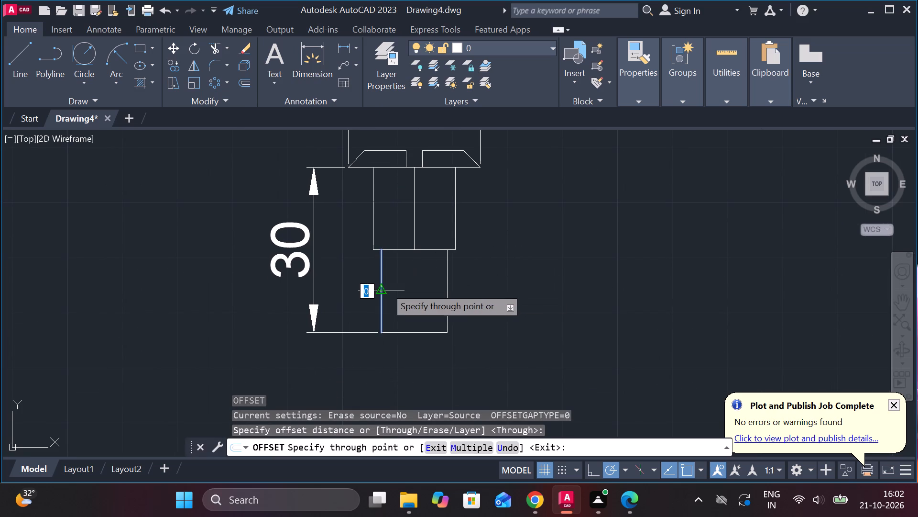
{"action": "type", "text": "1"}
{"action": "key", "text": "space"}
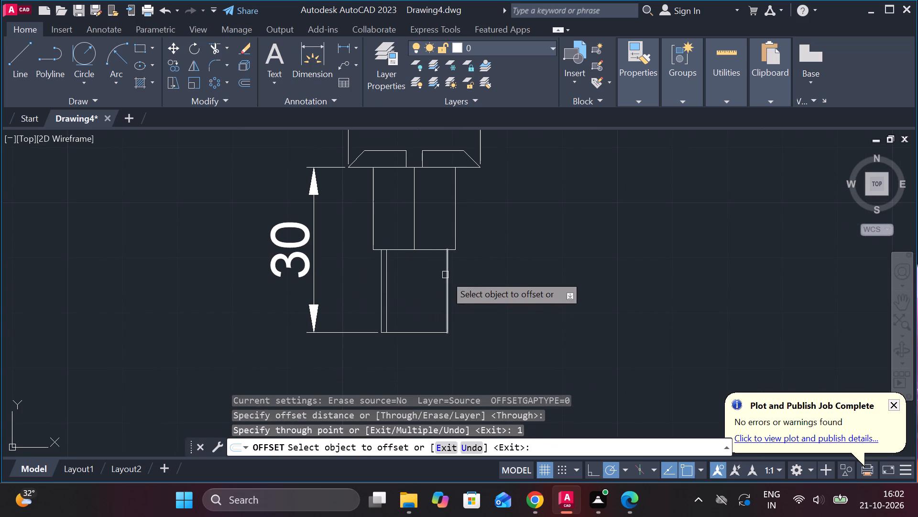
{"action": "left_click", "coordinate": [445, 275]}
{"action": "type", "text": "1"}
{"action": "key", "text": "space"}
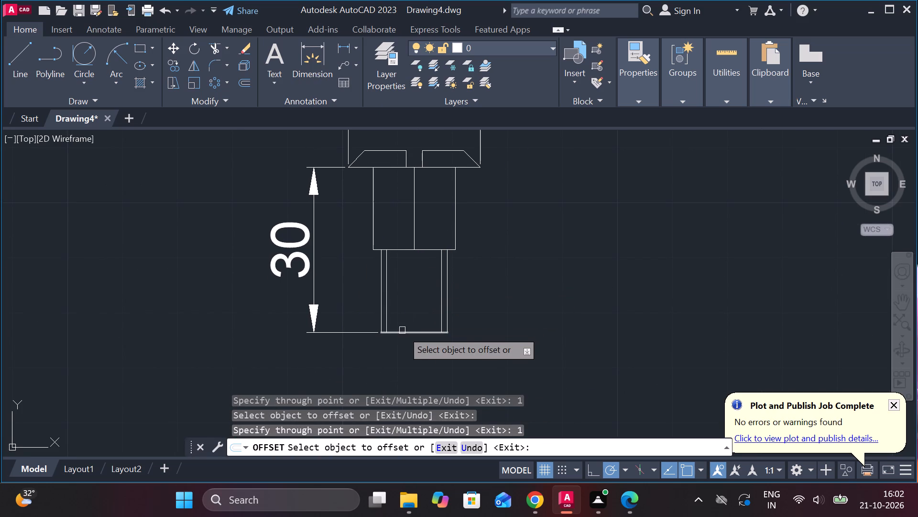
{"action": "left_click", "coordinate": [402, 330]}
{"action": "key", "text": "1"}
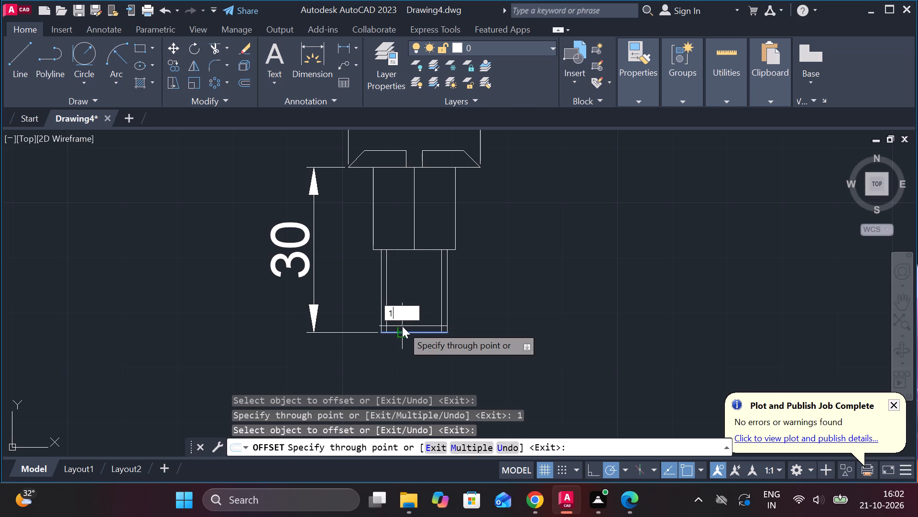
{"action": "key", "text": "space"}
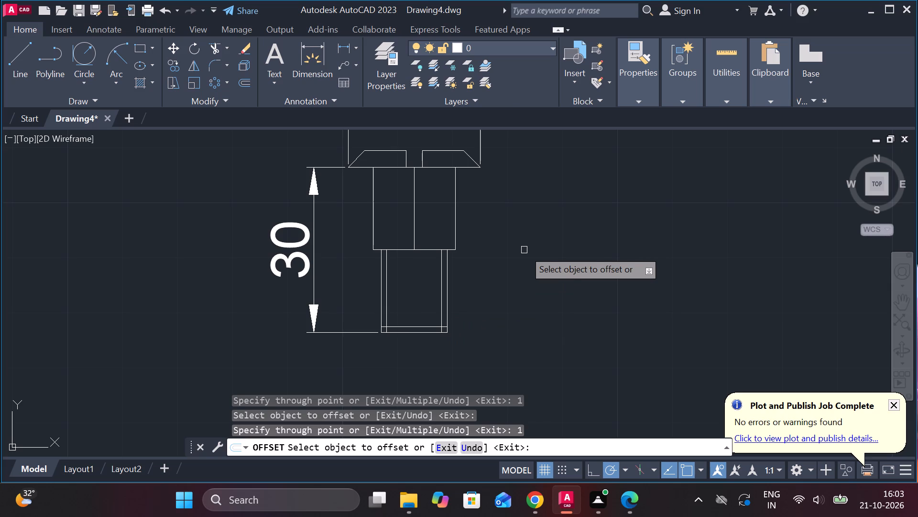
Add a horizontal linear dimension for the width of the upper shank, with its dimension line across the shank.
{"action": "scroll", "coordinate": [514, 244], "scroll_direction": "down", "scroll_amount": 2}
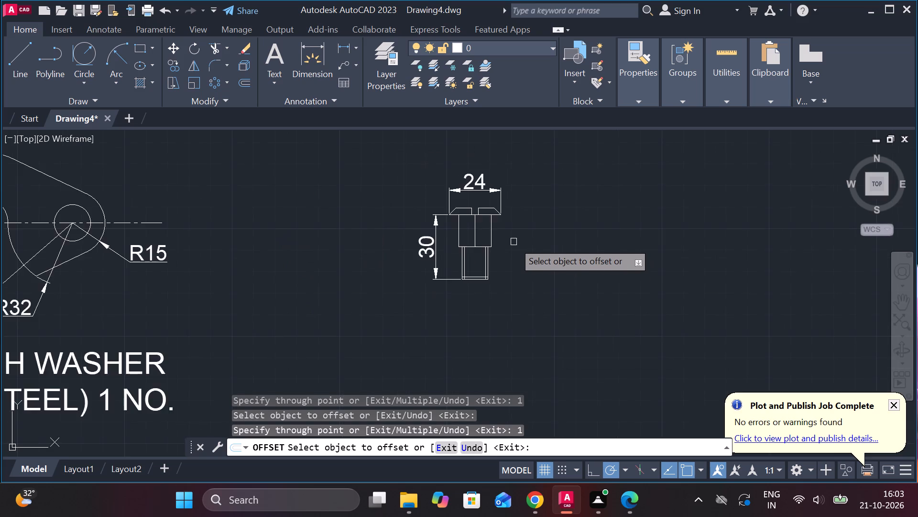
{"action": "scroll", "coordinate": [514, 242], "scroll_direction": "up", "scroll_amount": 2}
{"action": "left_click", "coordinate": [341, 51]}
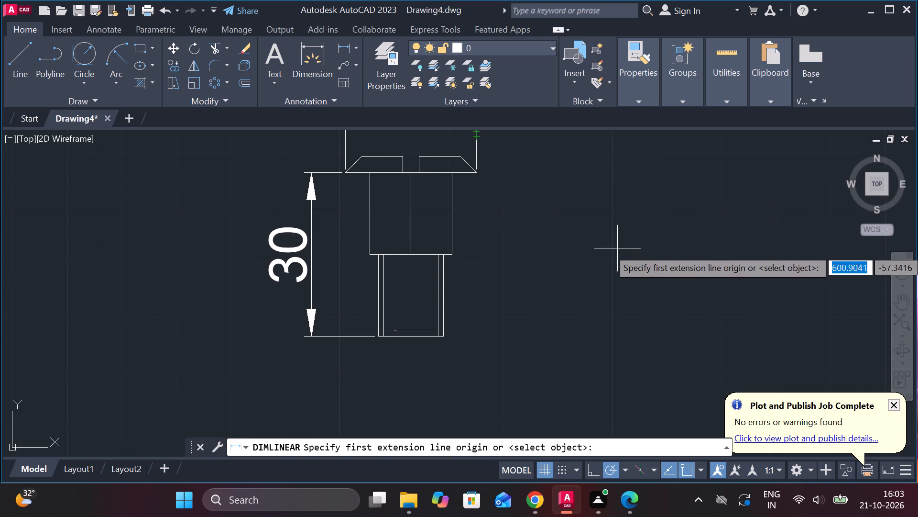
{"action": "left_click", "coordinate": [371, 177]}
{"action": "left_click", "coordinate": [451, 173]}
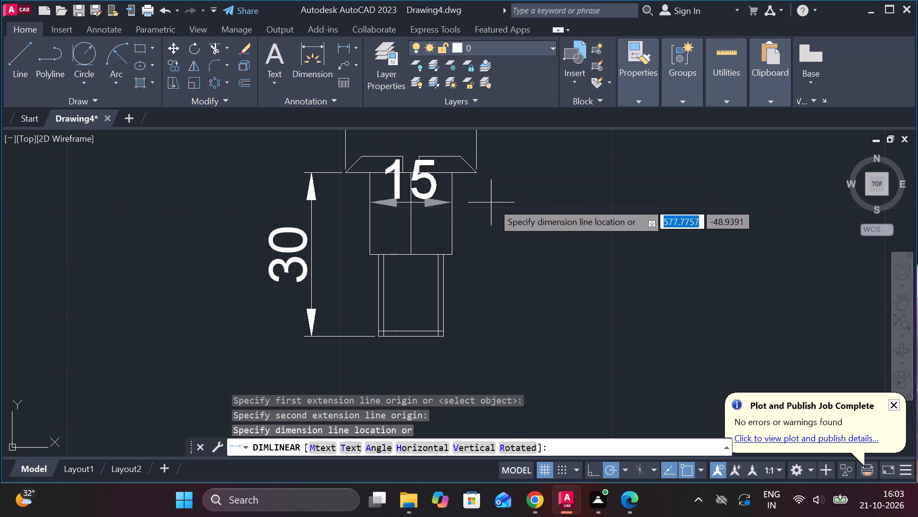
{"action": "left_click", "coordinate": [497, 224]}
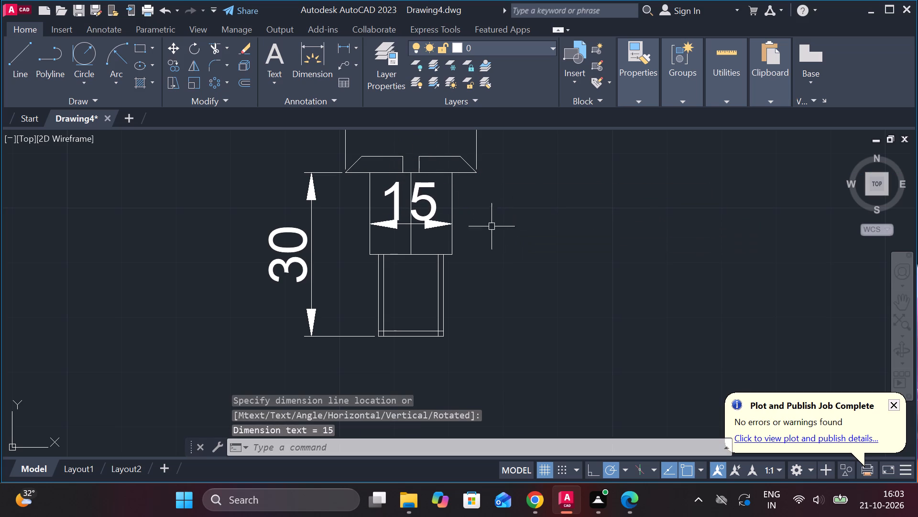
Move the upper shank's width dimension text outside the shank, to the side opposite the length dimension.
{"action": "left_click", "coordinate": [401, 208]}
{"action": "left_click", "coordinate": [411, 199]}
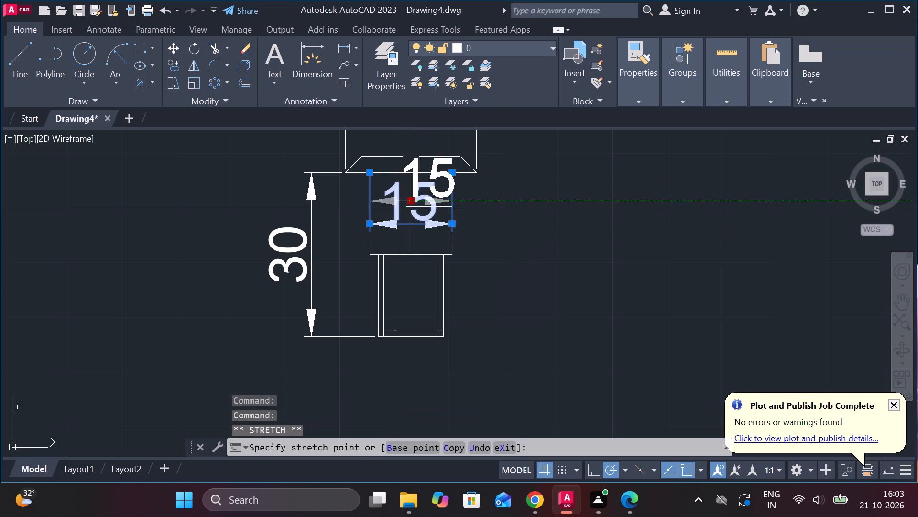
{"action": "left_click", "coordinate": [500, 228]}
{"action": "key", "text": "Escape"}
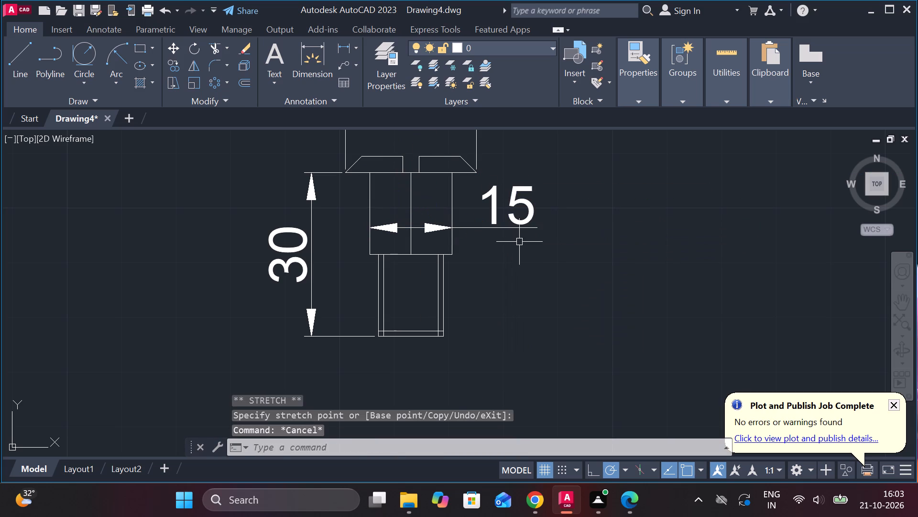
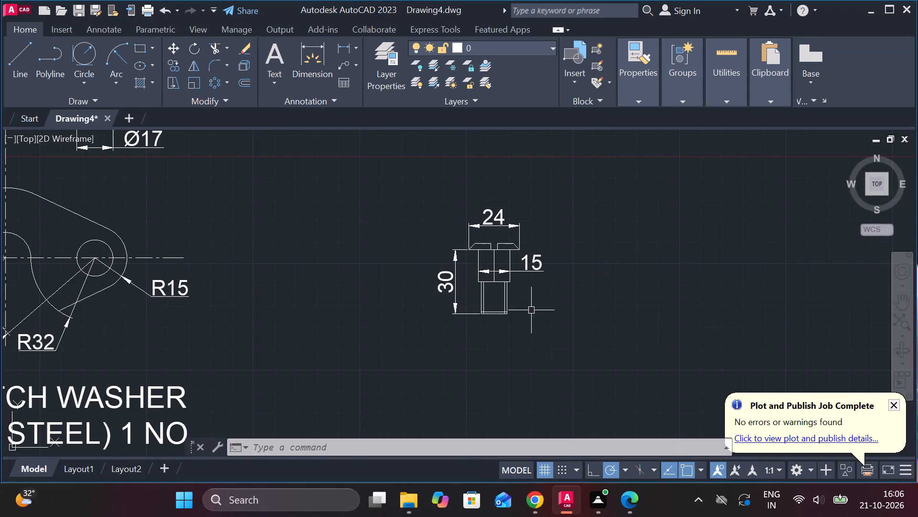
Add a horizontal linear dimension across the chamfer on the screw head's outer corner, placed above the head width dimension.
{"action": "scroll", "coordinate": [537, 310], "scroll_direction": "up", "scroll_amount": 1}
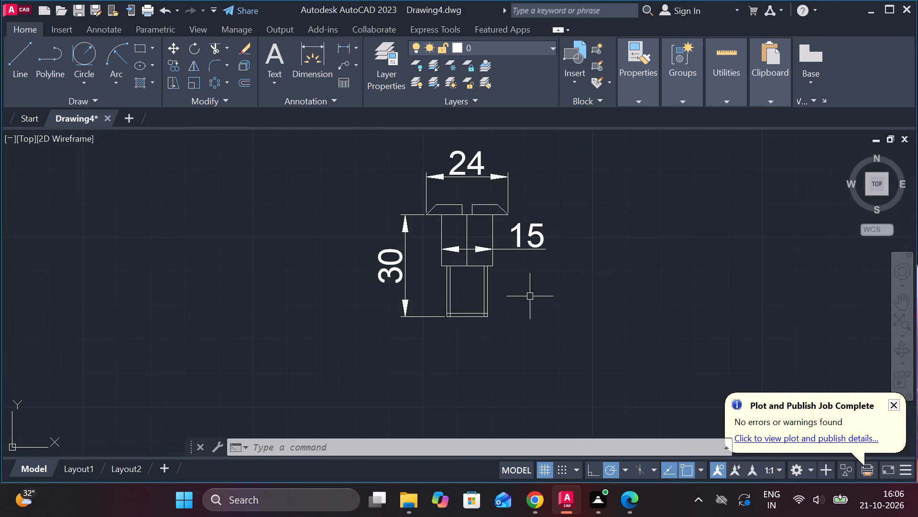
{"action": "scroll", "coordinate": [517, 236], "scroll_direction": "up", "scroll_amount": 1}
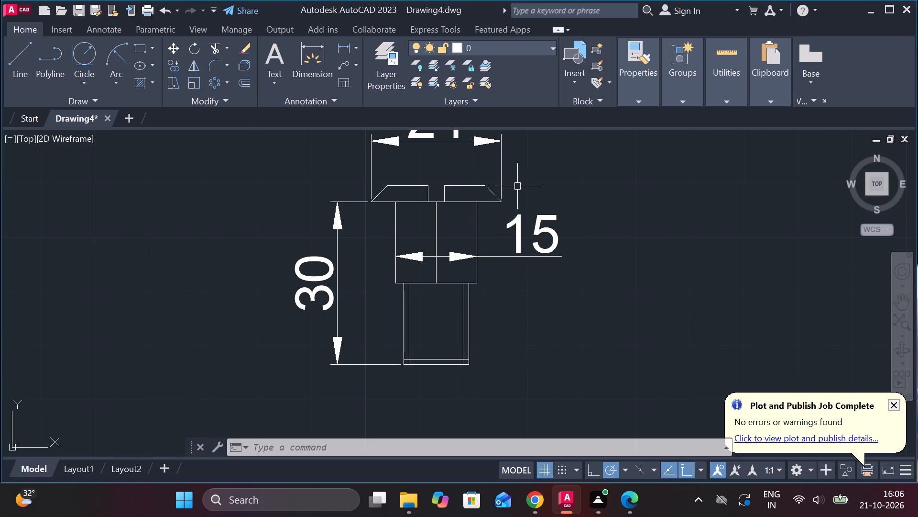
{"action": "middle_click_drag", "start_coordinate": [545, 234], "coordinate": [545, 243]}
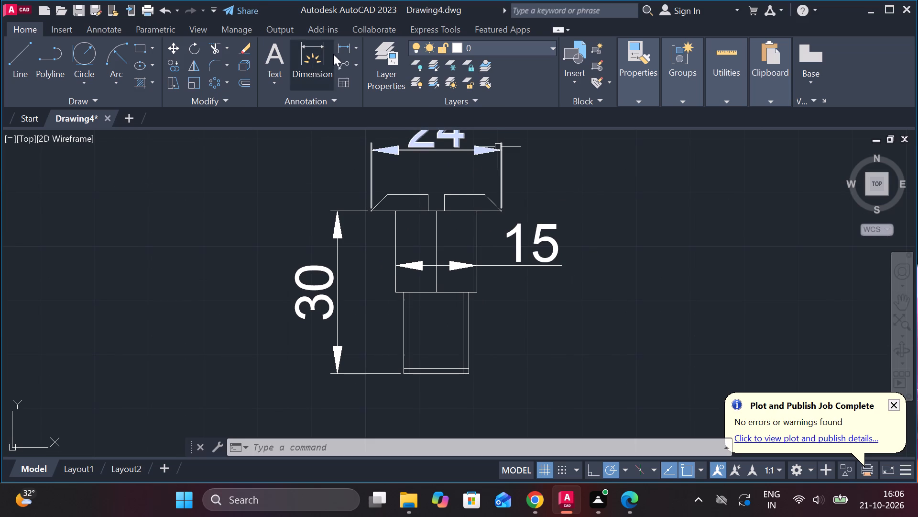
{"action": "left_click", "coordinate": [341, 48]}
{"action": "left_click", "coordinate": [489, 192]}
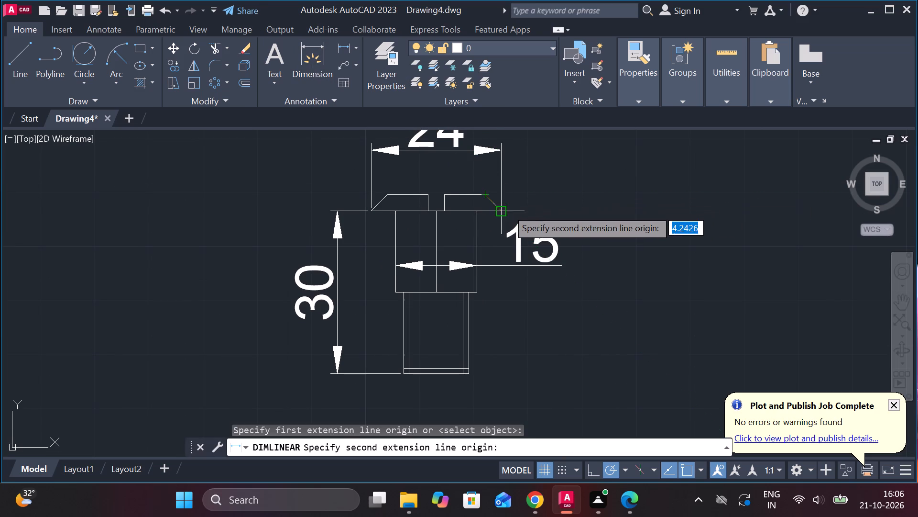
{"action": "left_click", "coordinate": [507, 209]}
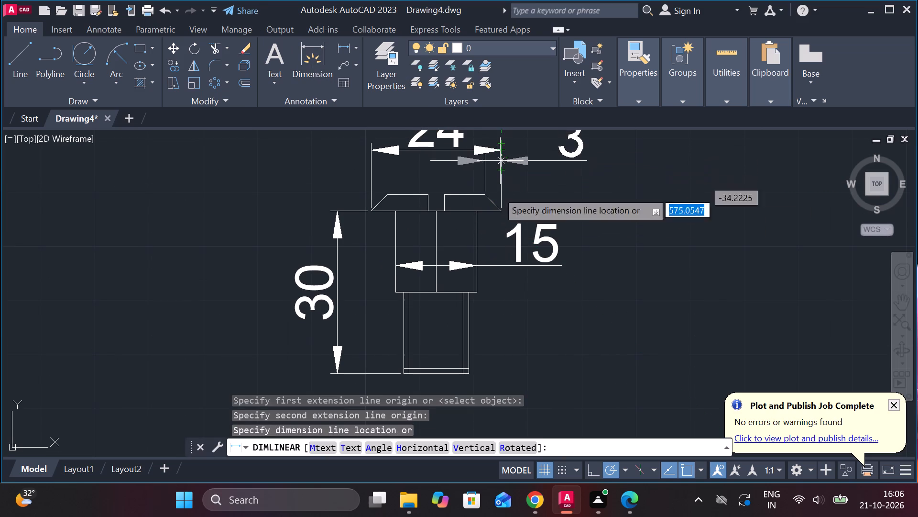
{"action": "middle_click_drag", "start_coordinate": [468, 246], "coordinate": [463, 254]}
{"action": "middle_click_drag", "start_coordinate": [502, 204], "coordinate": [485, 260]}
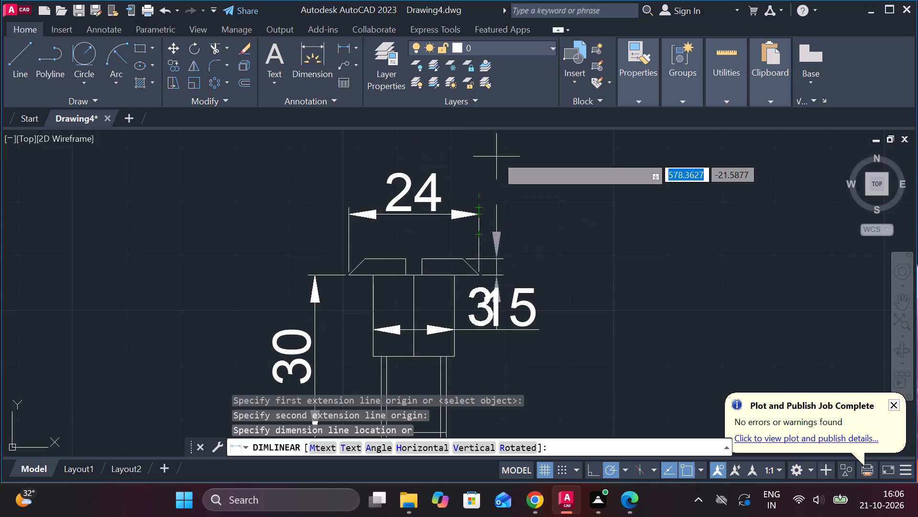
{"action": "middle_click", "coordinate": [467, 192]}
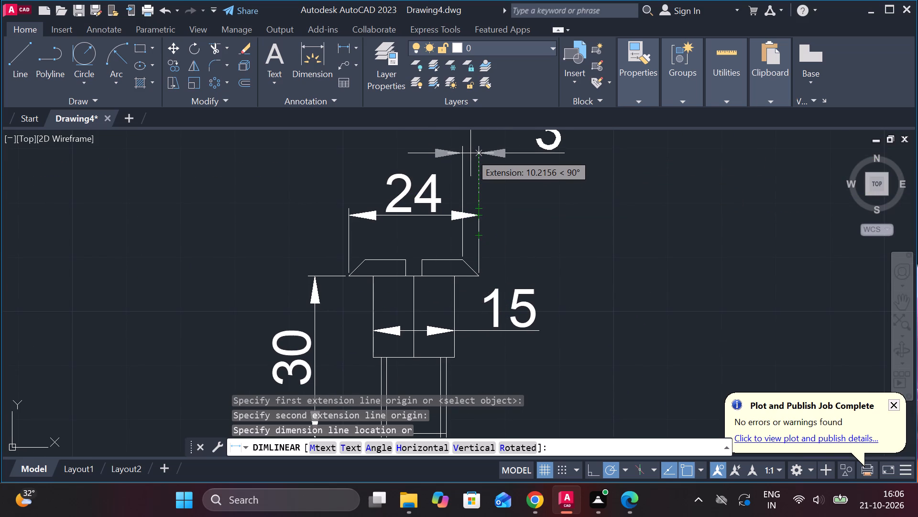
{"action": "middle_click_drag", "start_coordinate": [474, 185], "coordinate": [469, 209]}
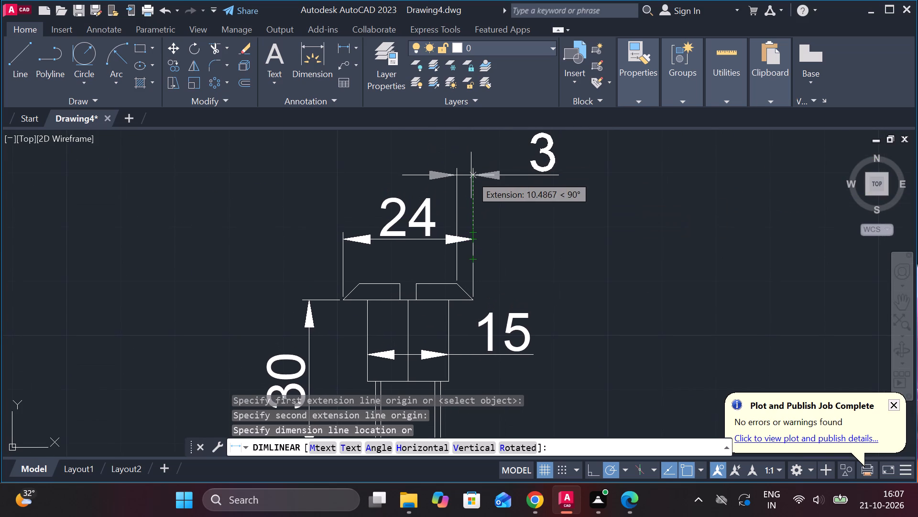
{"action": "left_click", "coordinate": [471, 175]}
{"action": "key", "text": "Escape"}
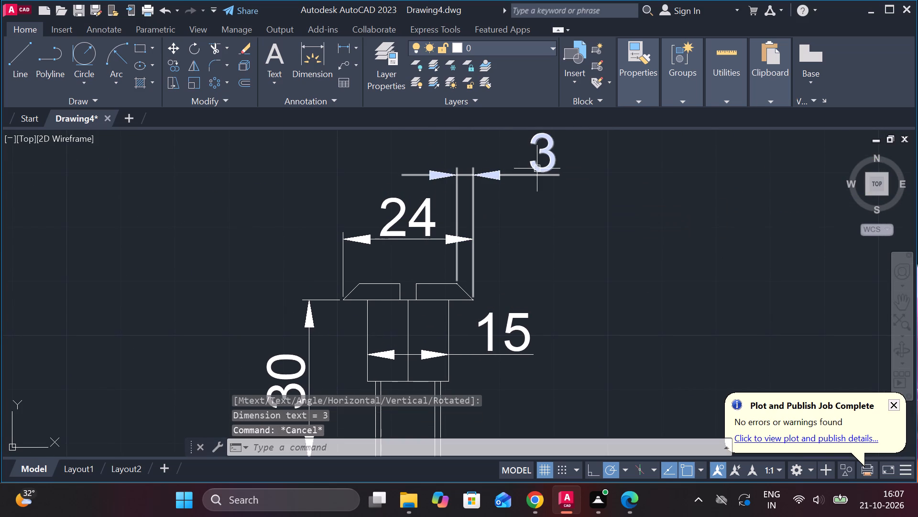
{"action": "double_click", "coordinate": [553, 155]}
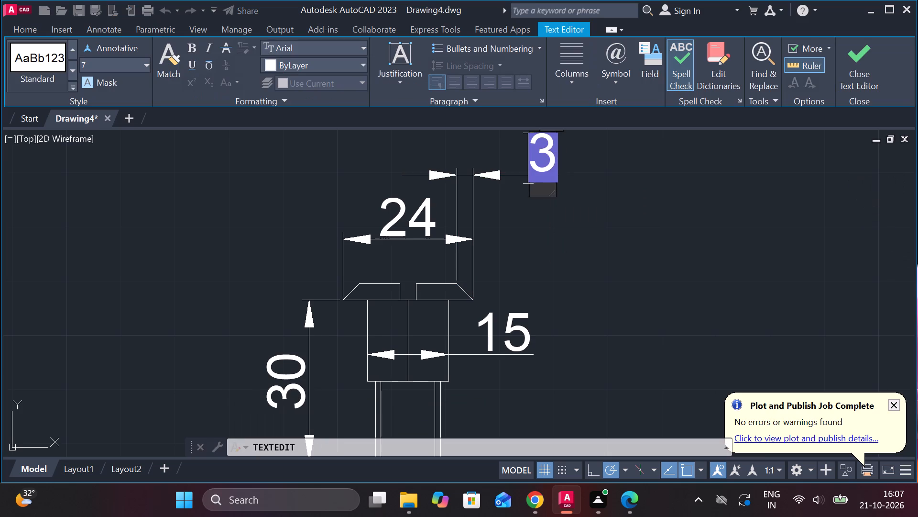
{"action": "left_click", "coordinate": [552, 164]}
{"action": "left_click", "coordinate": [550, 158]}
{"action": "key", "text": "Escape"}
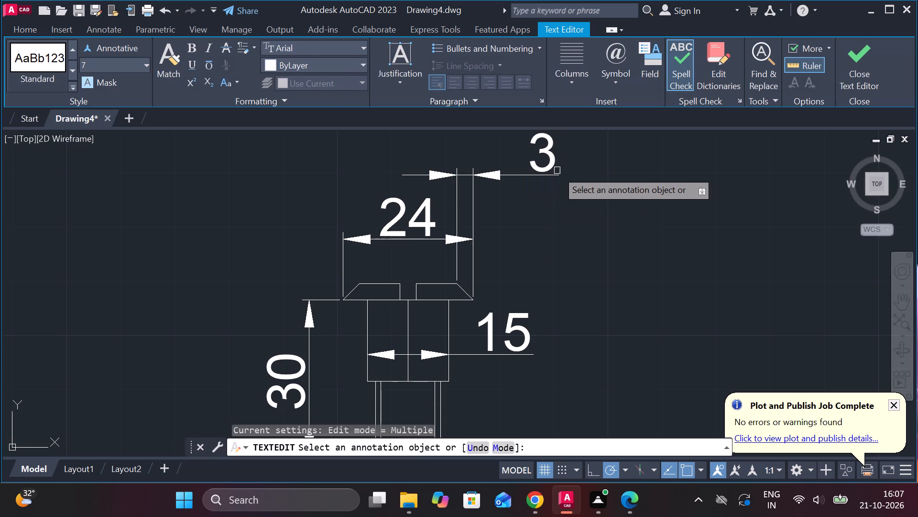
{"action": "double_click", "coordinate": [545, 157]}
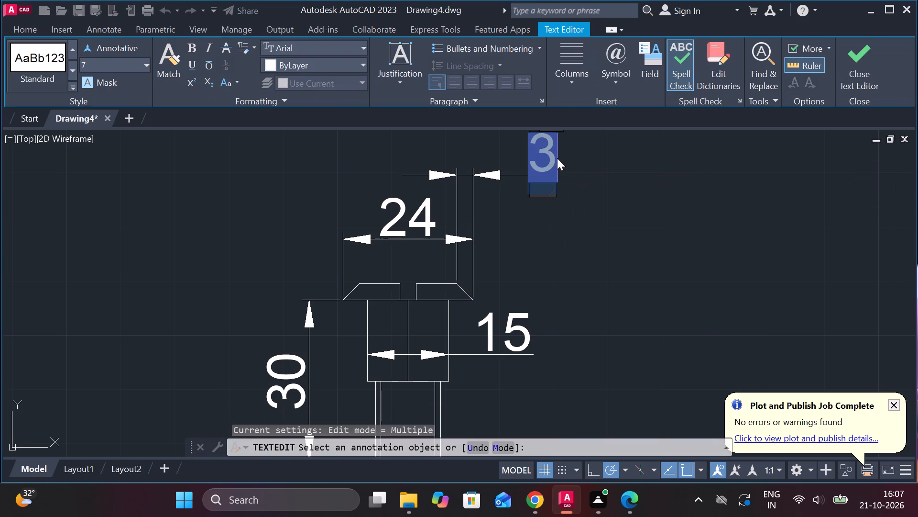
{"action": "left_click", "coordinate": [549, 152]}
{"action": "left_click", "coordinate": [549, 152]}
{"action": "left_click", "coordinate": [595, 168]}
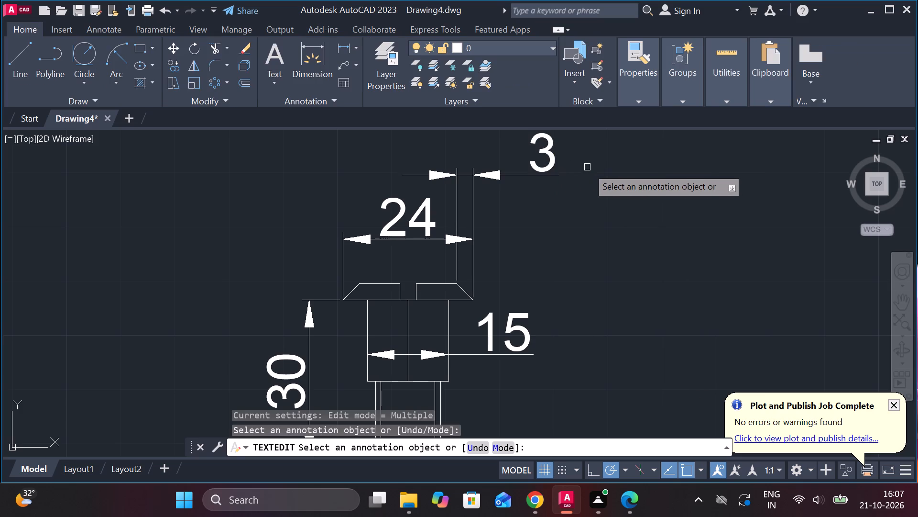
Replace the head chamfer's dimension text with 3*45°, using the degree symbol.
{"action": "double_click", "coordinate": [558, 159]}
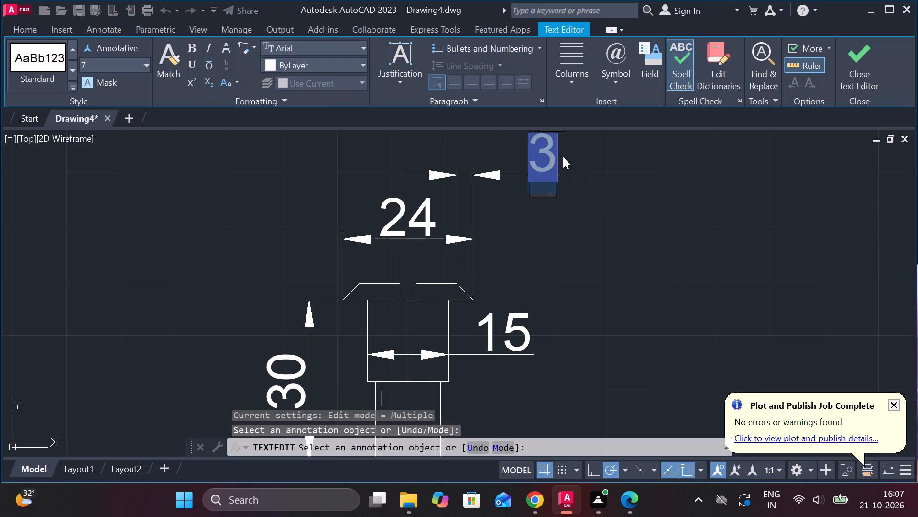
{"action": "key", "text": "3"}
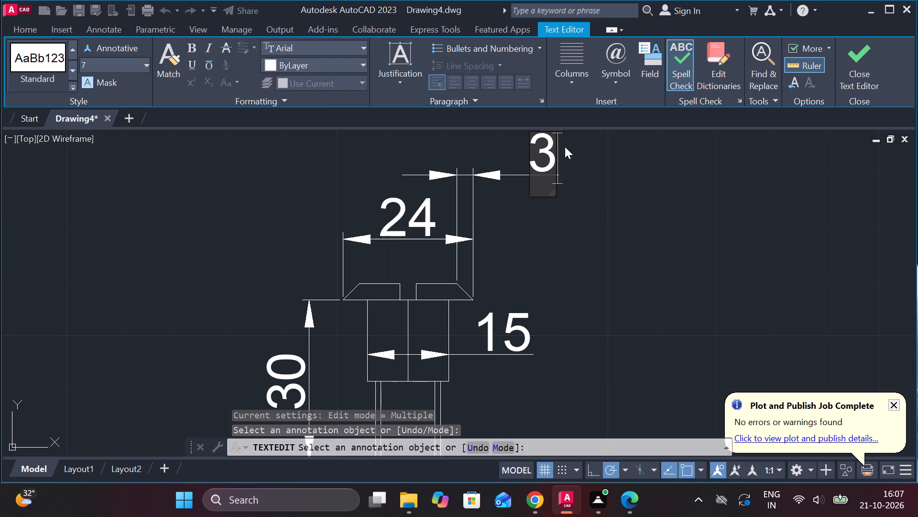
{"action": "key", "text": "shift+asterisk"}
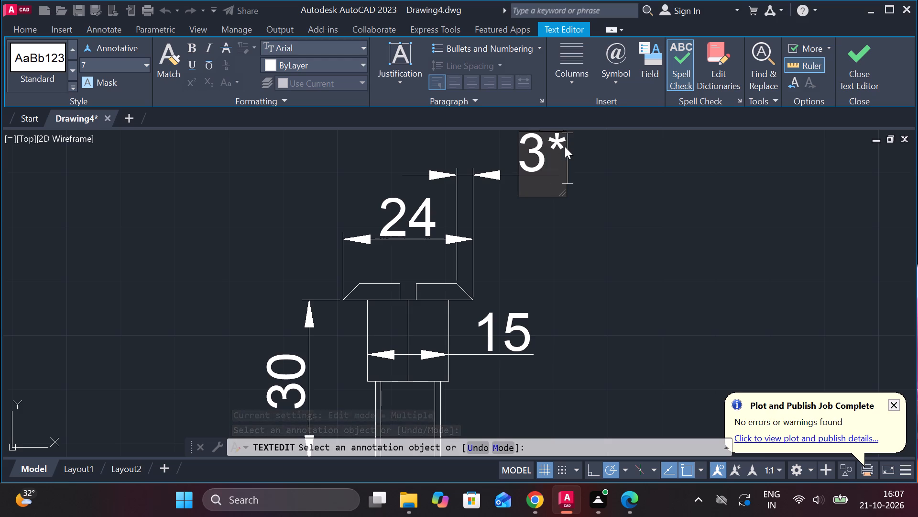
{"action": "type", "text": "45"}
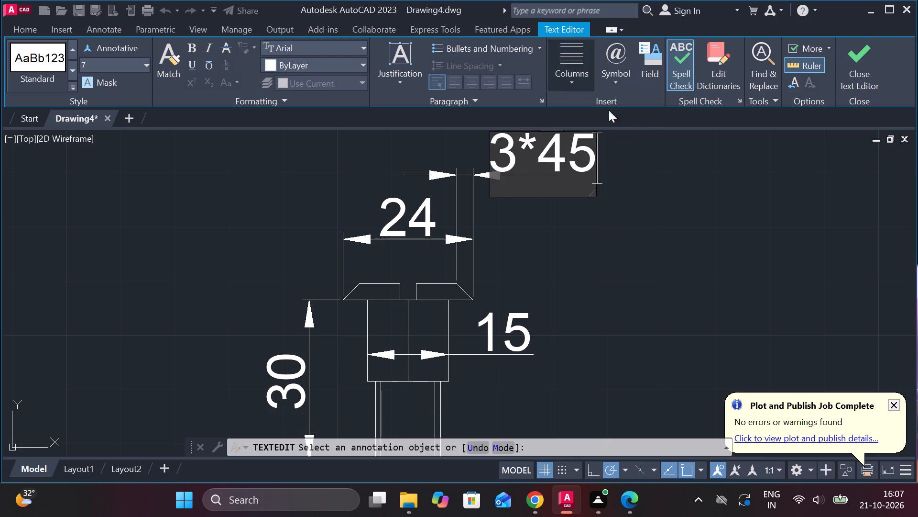
{"action": "left_click", "coordinate": [611, 87]}
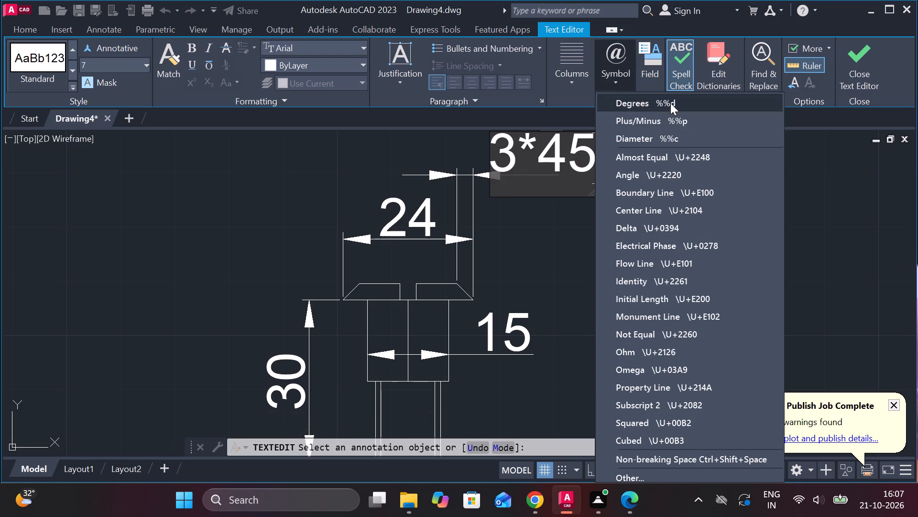
{"action": "left_click", "coordinate": [632, 106]}
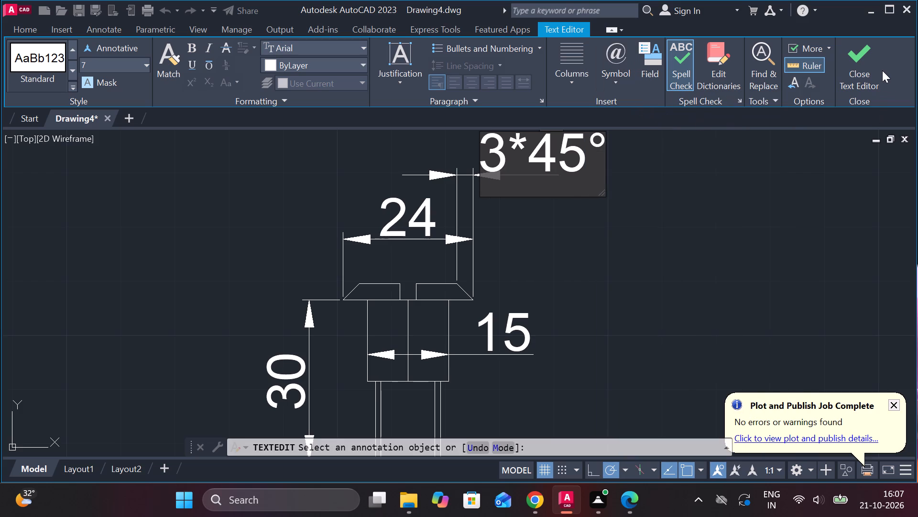
{"action": "left_click", "coordinate": [876, 69]}
{"action": "scroll", "coordinate": [671, 236], "scroll_direction": "down", "scroll_amount": 2}
{"action": "middle_click_drag", "start_coordinate": [646, 236], "coordinate": [620, 198]}
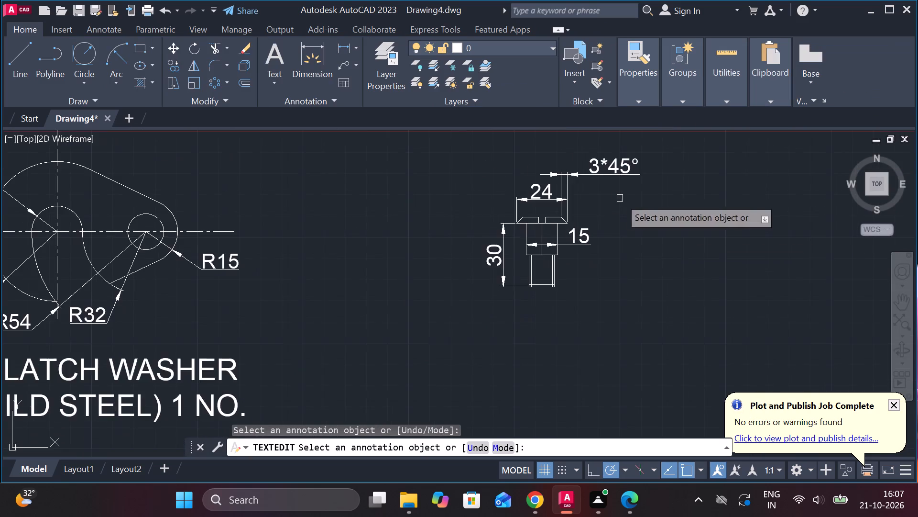
{"action": "scroll", "coordinate": [598, 230], "scroll_direction": "up", "scroll_amount": 1}
{"action": "key", "text": "Escape"}
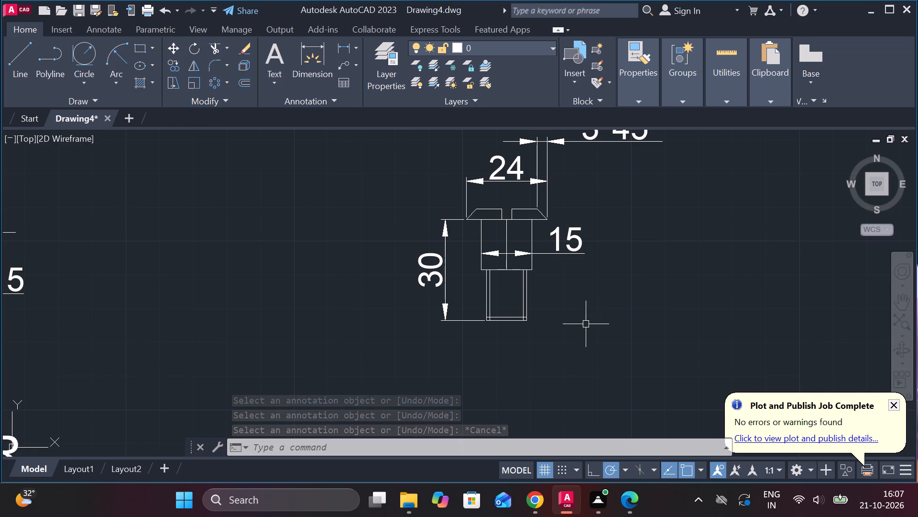
Add a horizontal linear dimension for the full width of the lower shank, placed below the screw.
{"action": "left_click", "coordinate": [339, 49]}
{"action": "scroll", "coordinate": [489, 392], "scroll_direction": "up", "scroll_amount": 2}
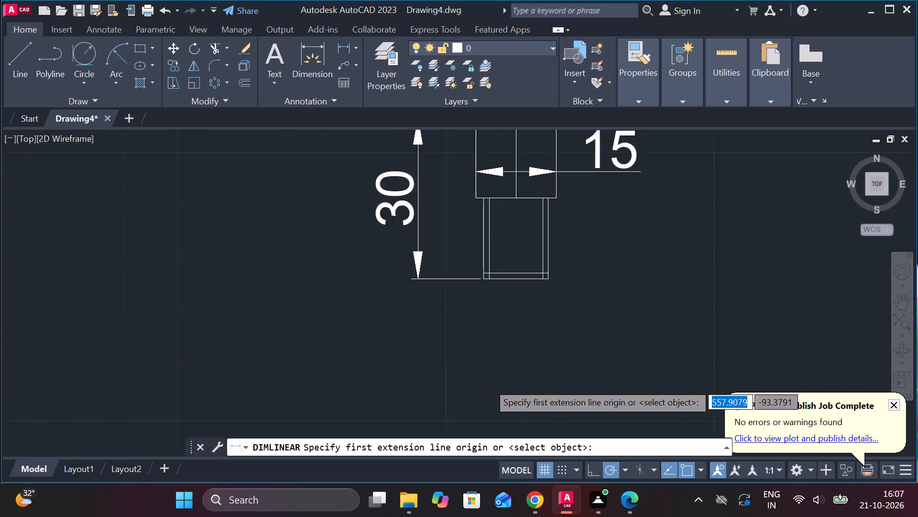
{"action": "middle_click", "coordinate": [474, 348]}
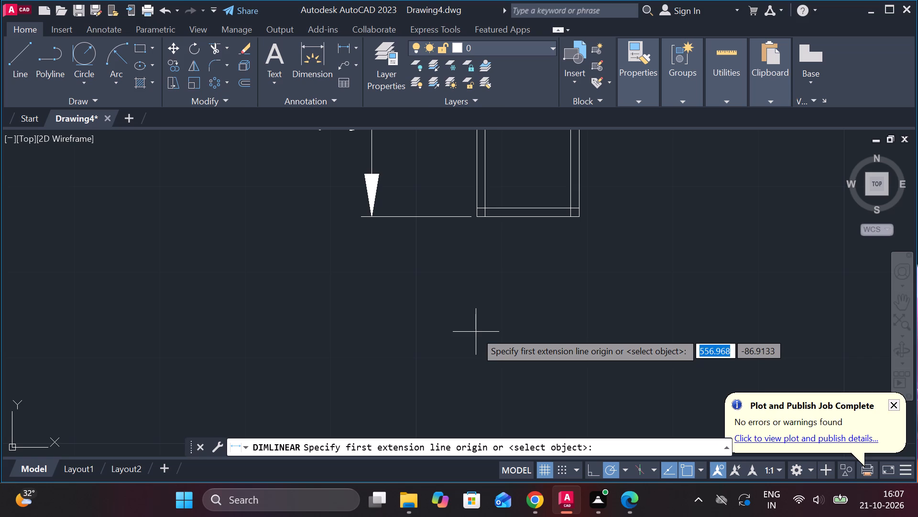
{"action": "left_click", "coordinate": [481, 212]}
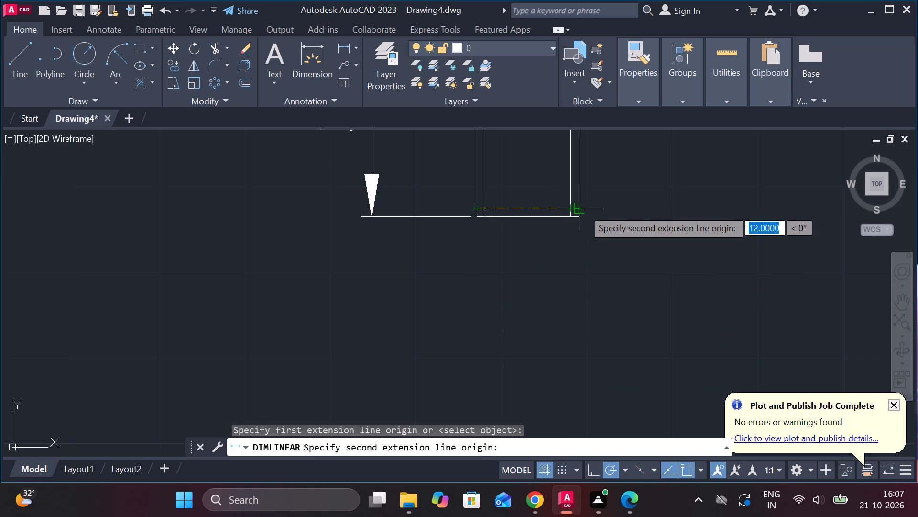
{"action": "left_click", "coordinate": [583, 209]}
{"action": "left_click", "coordinate": [535, 312]}
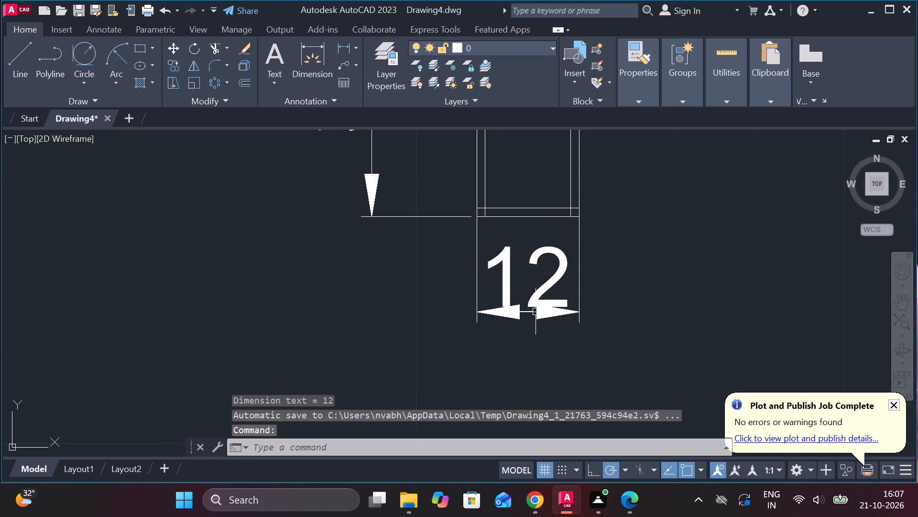
Move the lower shank's width dimension text outside its extension lines, bringing the dimension line closer to the shank.
{"action": "left_click", "coordinate": [535, 311]}
{"action": "left_click", "coordinate": [530, 278]}
{"action": "left_click", "coordinate": [638, 278]}
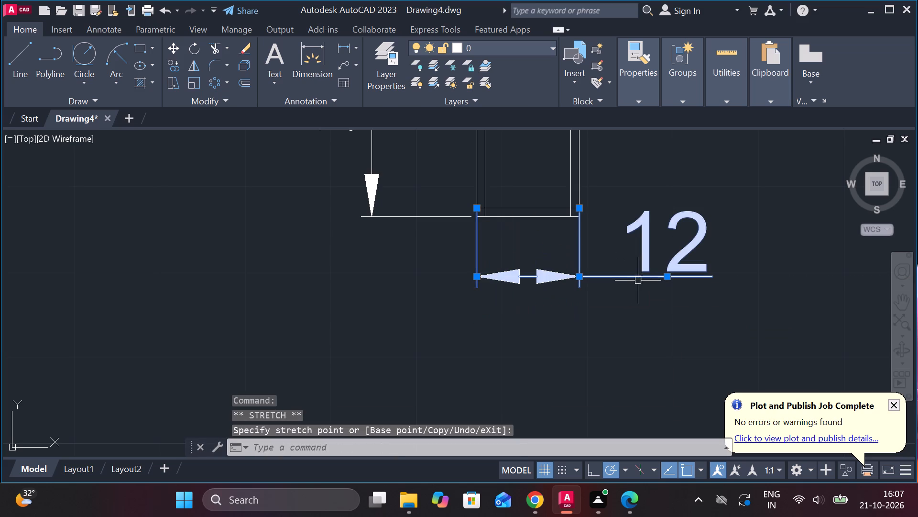
Add the prefix M to the lower shank's width dimension text so it reads M12.
{"action": "double_click", "coordinate": [645, 248]}
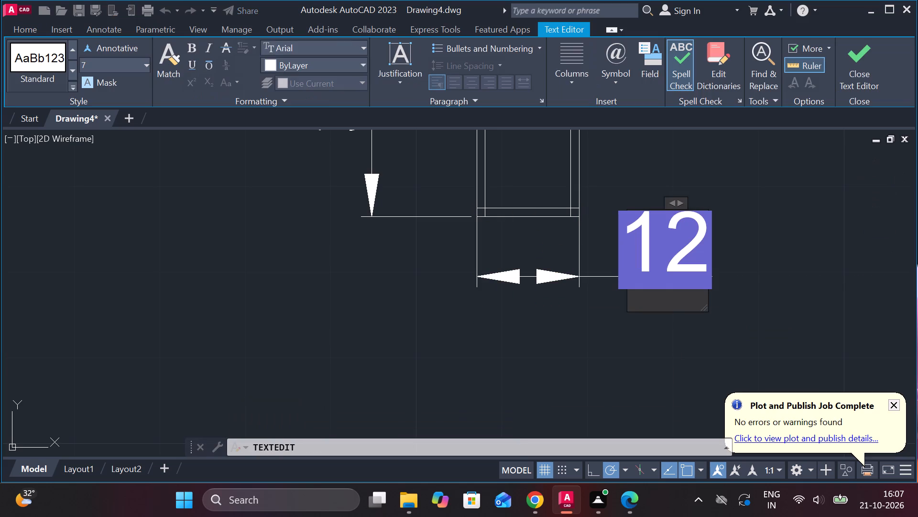
{"action": "key", "text": "comma"}
{"action": "key", "text": "BackSpace"}
{"action": "key", "text": "m"}
{"action": "left_click", "coordinate": [860, 94]}
{"action": "left_click", "coordinate": [850, 91]}
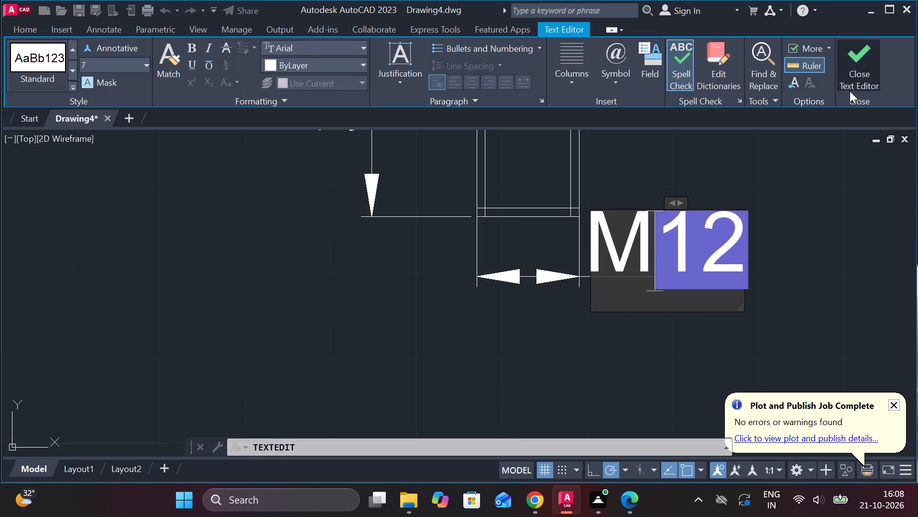
{"action": "scroll", "coordinate": [676, 248], "scroll_direction": "down", "scroll_amount": 1}
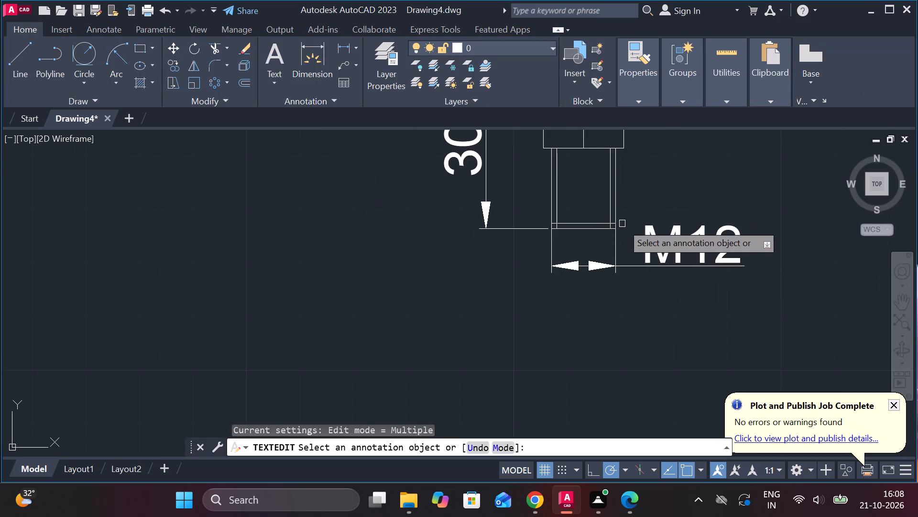
{"action": "scroll", "coordinate": [622, 224], "scroll_direction": "down", "scroll_amount": 2}
{"action": "scroll", "coordinate": [622, 219], "scroll_direction": "up", "scroll_amount": 2}
{"action": "key", "text": "Escape"}
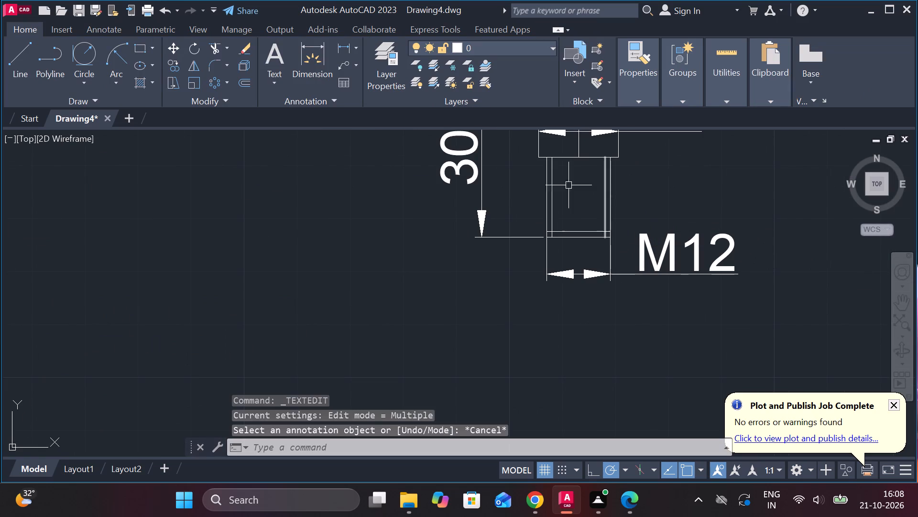
Add a vertical linear dimension for the lower shank's length, placed beside it on the side opposite the overall shank length dimension.
{"action": "left_click", "coordinate": [338, 43]}
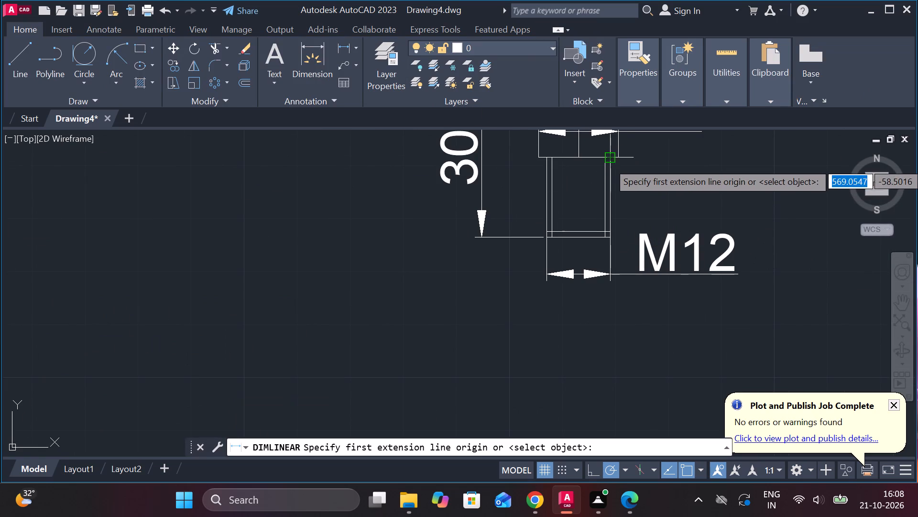
{"action": "left_click", "coordinate": [610, 162]}
{"action": "left_click", "coordinate": [610, 236]}
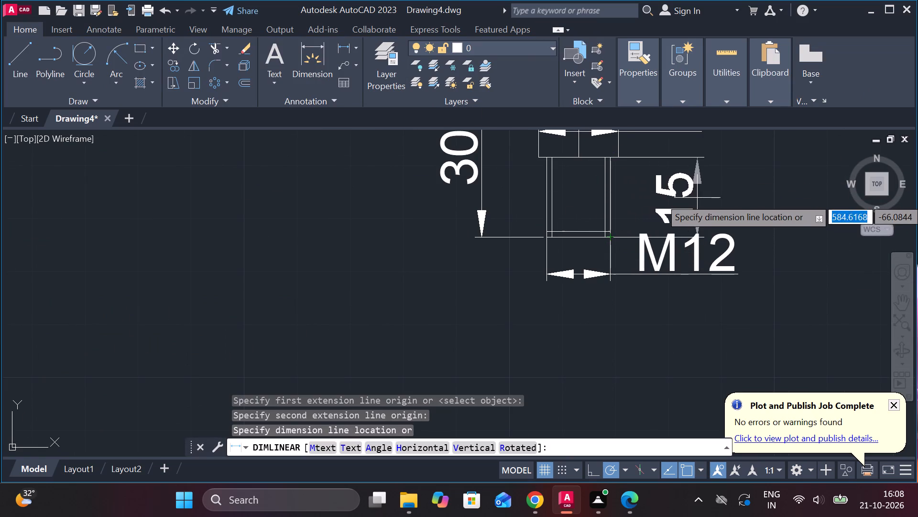
{"action": "left_click", "coordinate": [671, 183]}
{"action": "key", "text": "Escape"}
Move the M12 dimension line farther below the shank, clear of the lower shank's length dimension.
{"action": "left_click", "coordinate": [674, 244]}
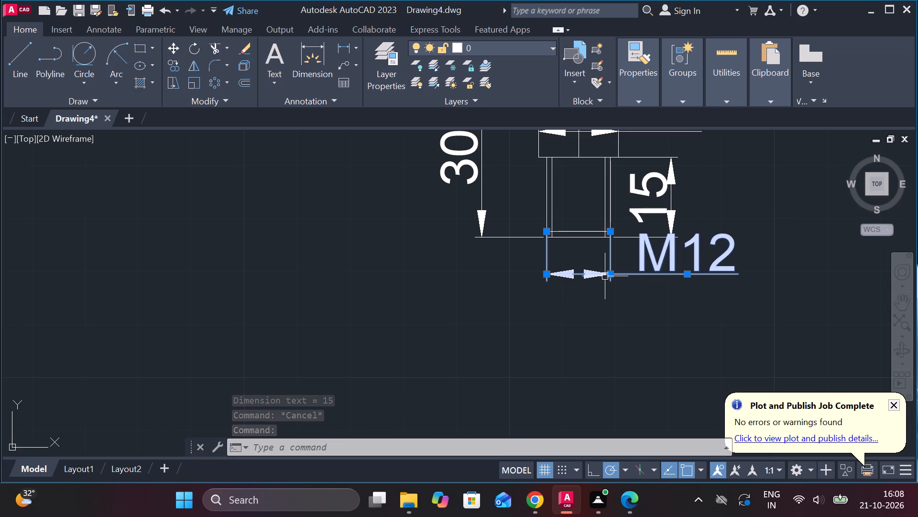
{"action": "left_click", "coordinate": [611, 274]}
{"action": "left_click", "coordinate": [610, 304]}
{"action": "key", "text": "Escape"}
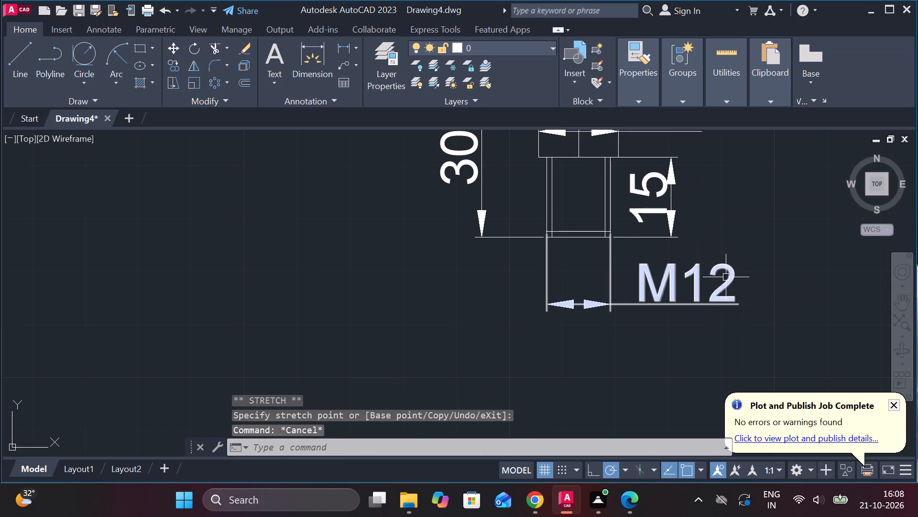
Copy the two-line 8.LATCH WASHER (MILD STEEL) label to just below the dimensioned screw.
{"action": "scroll", "coordinate": [725, 277], "scroll_direction": "down", "scroll_amount": 1}
{"action": "middle_click_drag", "start_coordinate": [721, 277], "coordinate": [549, 327]}
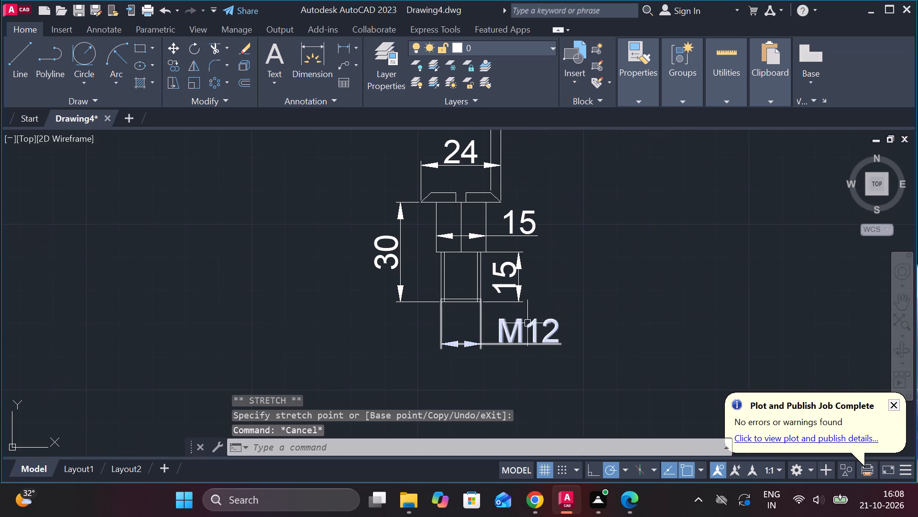
{"action": "scroll", "coordinate": [527, 324], "scroll_direction": "down", "scroll_amount": 2}
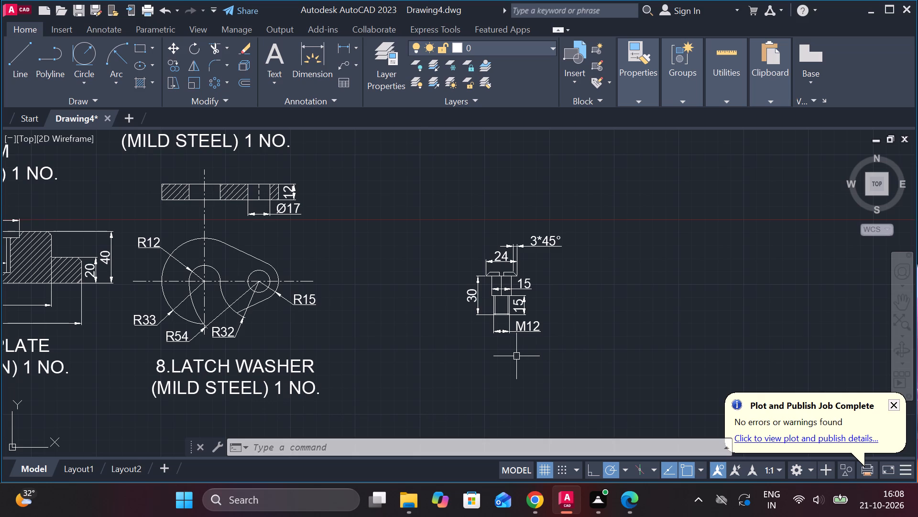
{"action": "middle_click_drag", "start_coordinate": [468, 358], "coordinate": [584, 360]}
{"action": "scroll", "coordinate": [464, 364], "scroll_direction": "down", "scroll_amount": 1}
{"action": "left_click", "coordinate": [403, 391]}
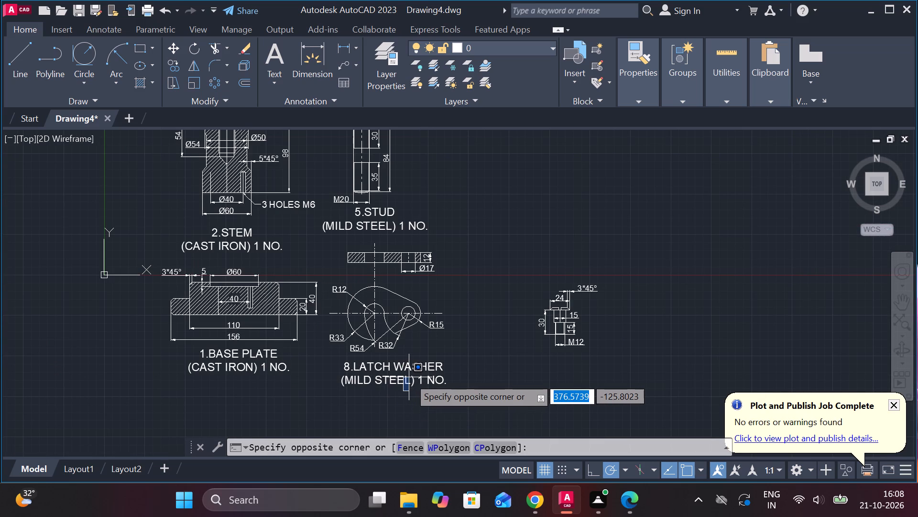
{"action": "left_click", "coordinate": [391, 367]}
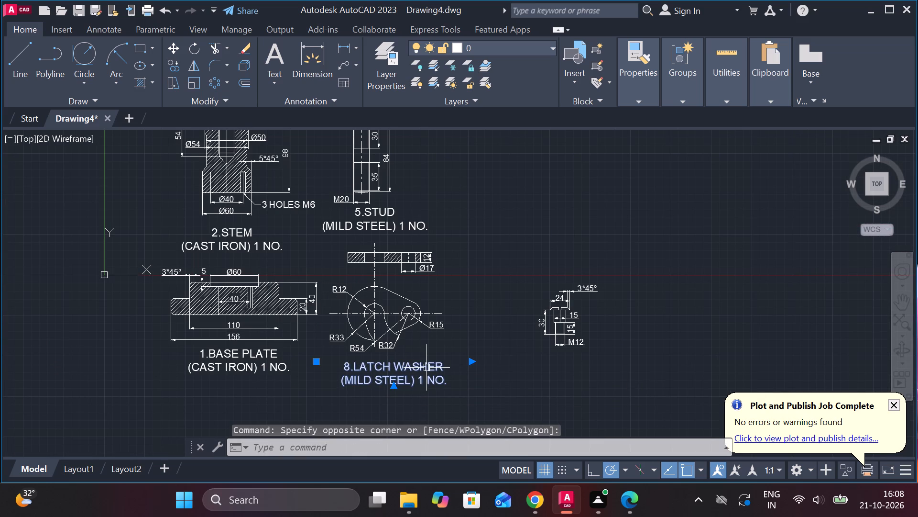
{"action": "type", "text": "CO"}
{"action": "key", "text": "Return"}
{"action": "left_click", "coordinate": [467, 379]}
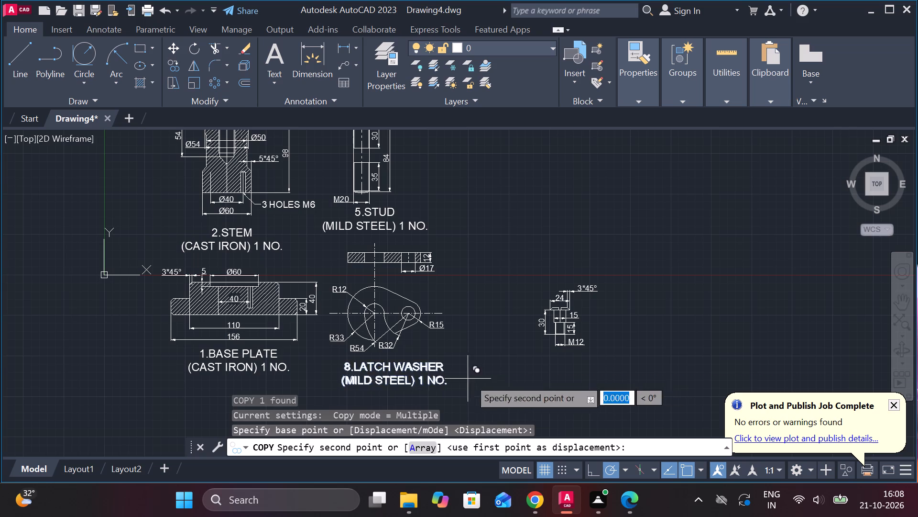
{"action": "scroll", "coordinate": [624, 373], "scroll_direction": "up", "scroll_amount": 2}
{"action": "left_click", "coordinate": [659, 361]}
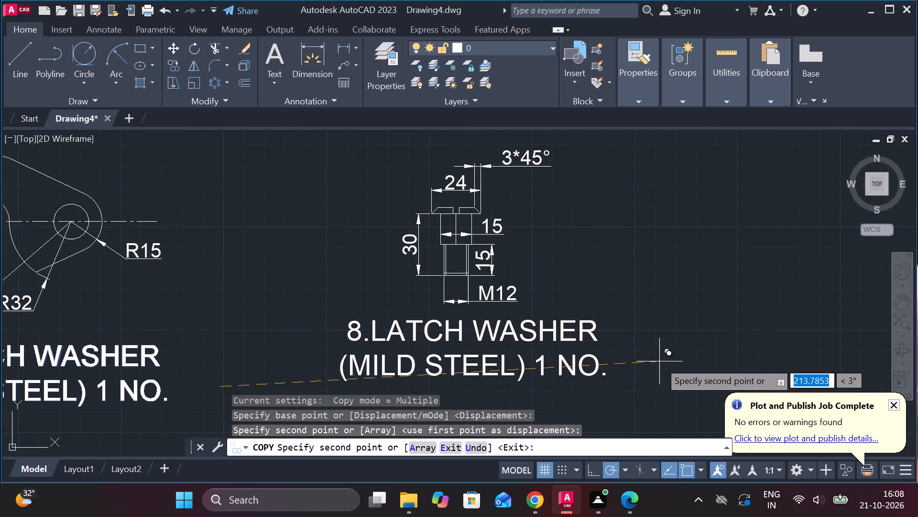
{"action": "key", "text": "Escape"}
Change the first line of the copied label under the screw to 9.SCREW.
{"action": "middle_click_drag", "start_coordinate": [458, 345], "coordinate": [528, 302]}
{"action": "scroll", "coordinate": [511, 298], "scroll_direction": "up", "scroll_amount": 1}
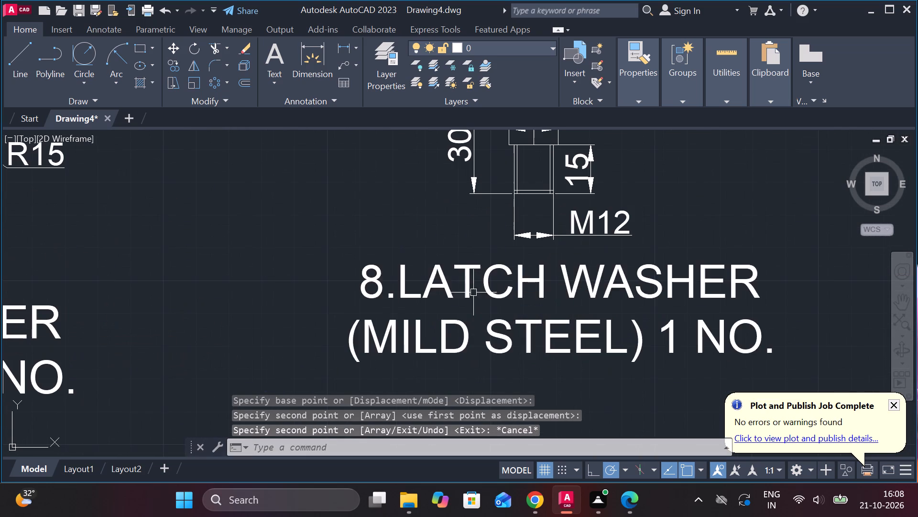
{"action": "double_click", "coordinate": [375, 282]}
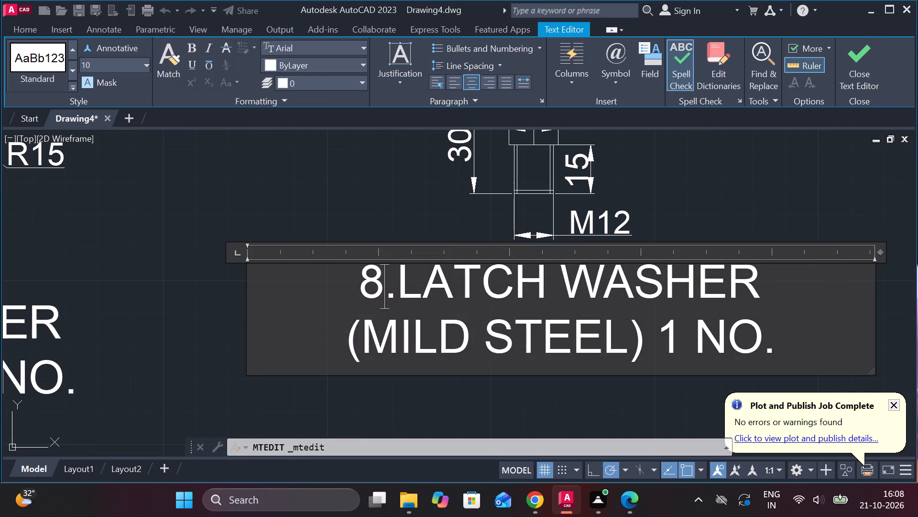
{"action": "key", "text": "BackSpace"}
{"action": "key", "text": "9"}
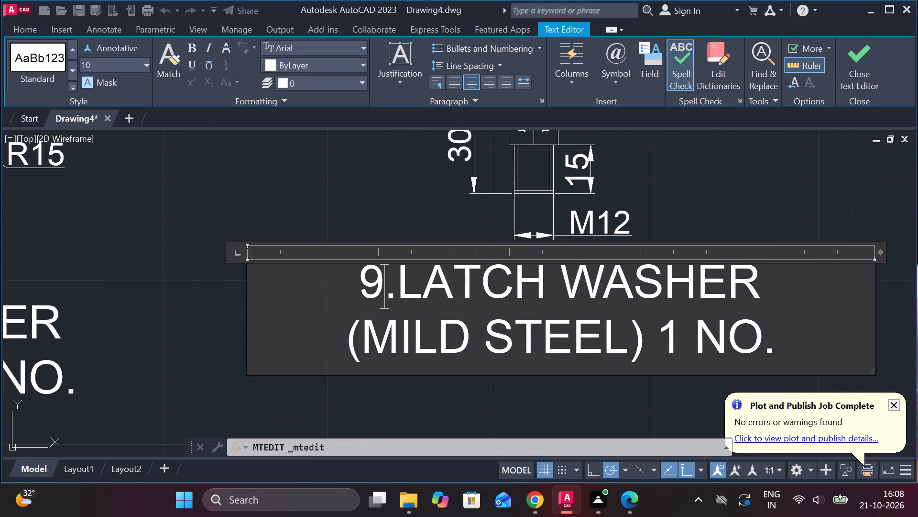
{"action": "left_click", "coordinate": [769, 287]}
{"action": "key", "text": "Left"}
{"action": "key", "text": "BackSpace"}
{"action": "key", "text": "BackSpace"}
{"action": "key", "text": "BackSpace"}
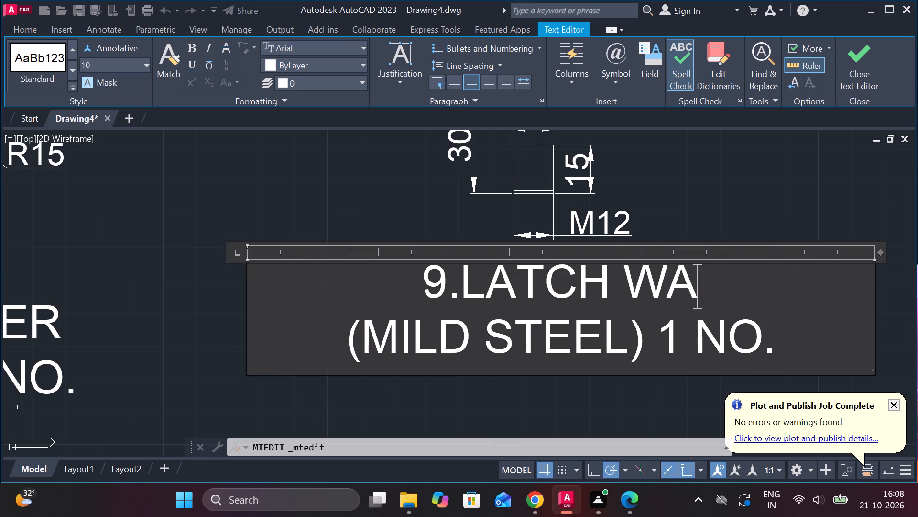
{"action": "key", "text": "BackSpace"}
{"action": "key", "text": "BackSpace"}
{"action": "key", "text": "BackSpace"}
{"action": "key", "text": "BackSpace"}
{"action": "key", "text": "BackSpace"}
{"action": "key", "text": "BackSpace"}
{"action": "key", "text": "BackSpace"}
{"action": "key", "text": "BackSpace"}
{"action": "key", "text": "BackSpace"}
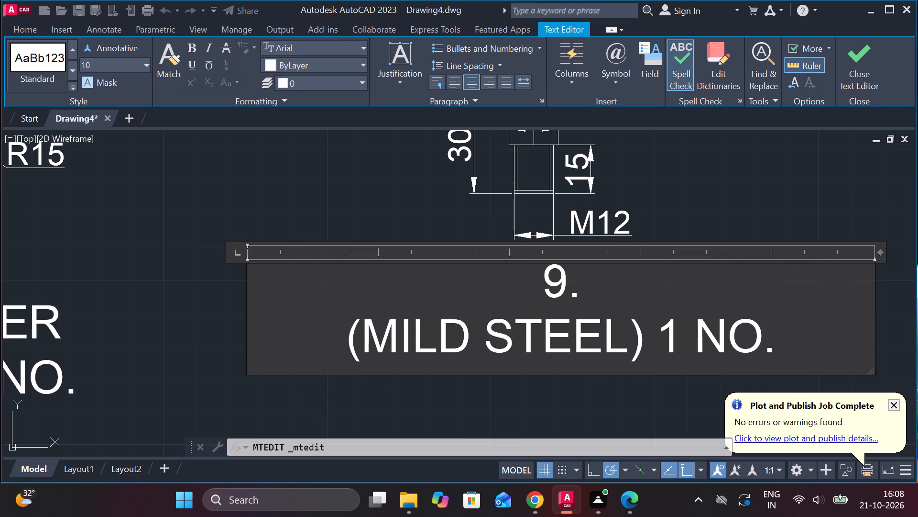
{"action": "type", "text": "SXREW"}
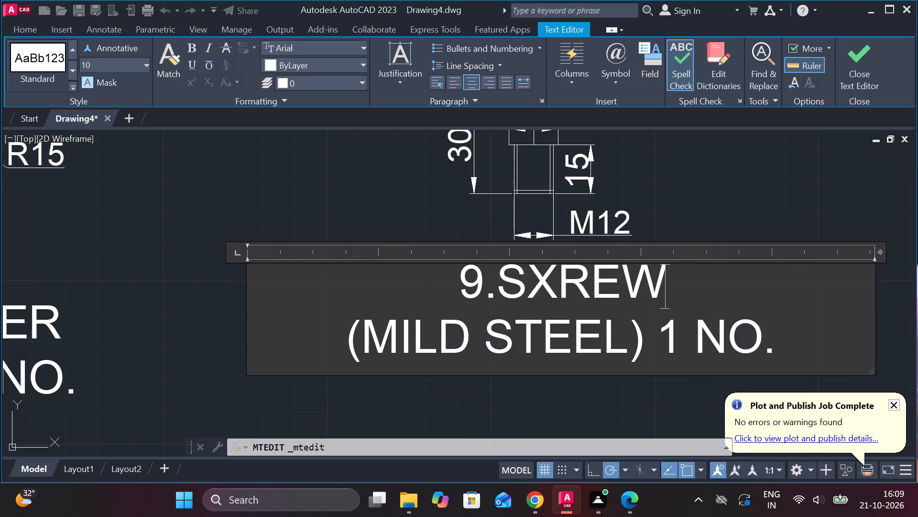
{"action": "key", "text": "BackSpace"}
{"action": "key", "text": "BackSpace"}
{"action": "key", "text": "BackSpace"}
{"action": "key", "text": "BackSpace"}
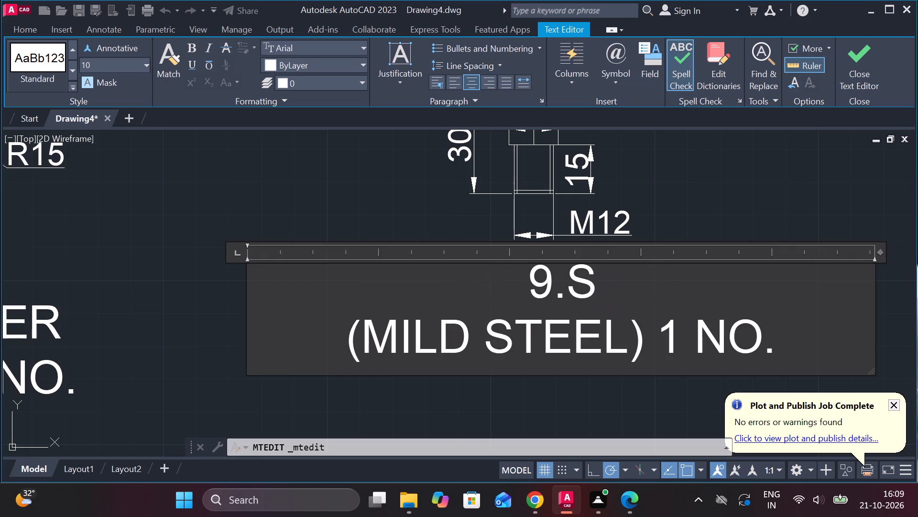
{"action": "type", "text": "CREW"}
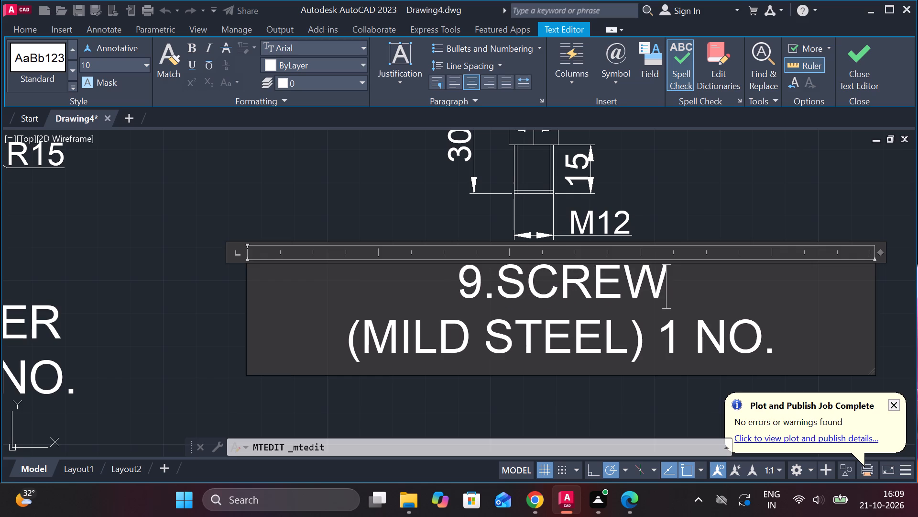
Try 6 as the quantity in the screw label, restore it to 1 NO., and finish editing the text.
{"action": "left_click", "coordinate": [681, 332]}
{"action": "key", "text": "BackSpace"}
{"action": "key", "text": "6"}
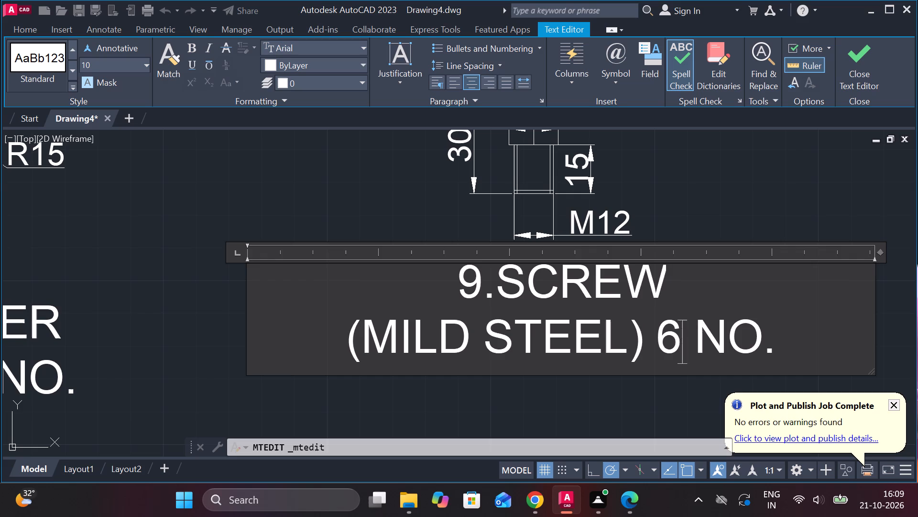
{"action": "left_click", "coordinate": [677, 338]}
{"action": "key", "text": "BackSpace"}
{"action": "key", "text": "1"}
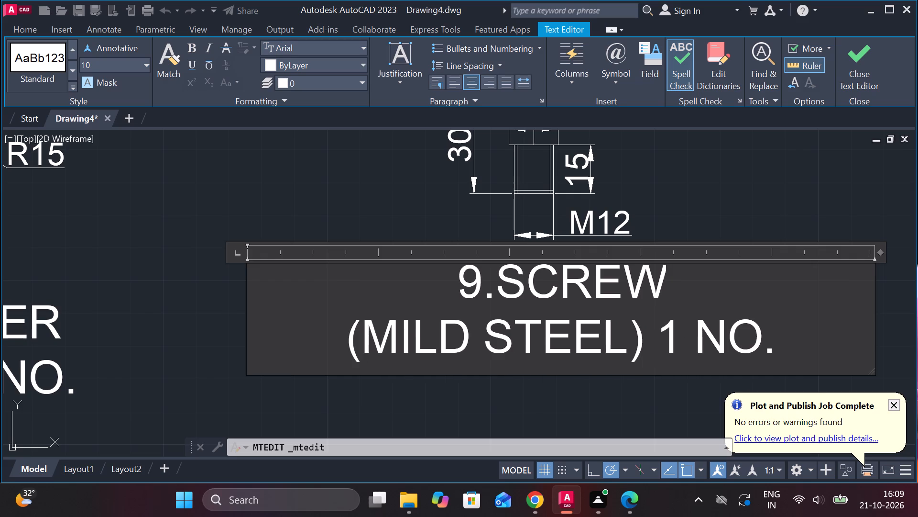
{"action": "left_click", "coordinate": [845, 81]}
Move the screw with its dimensions and label up beside the stud, with its label slightly above the 5.STUD label.
{"action": "scroll", "coordinate": [634, 296], "scroll_direction": "down", "scroll_amount": 3}
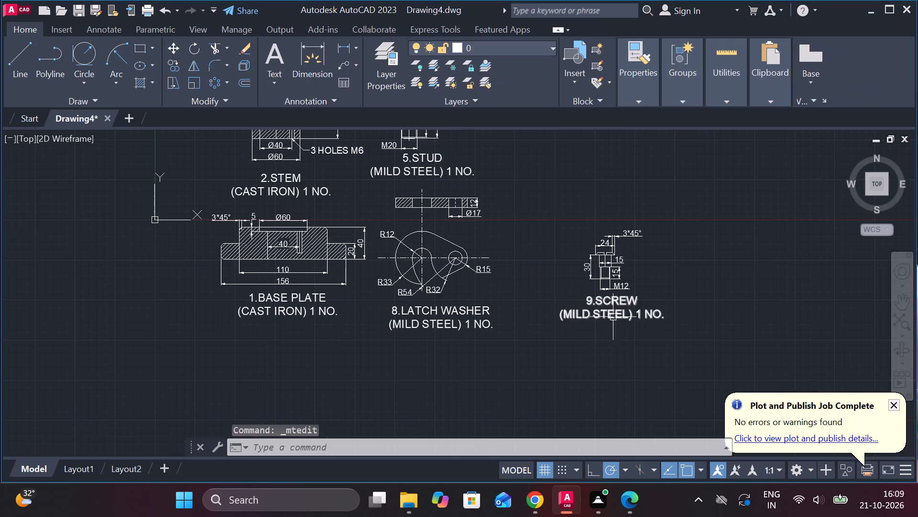
{"action": "left_click", "coordinate": [546, 208]}
{"action": "left_click", "coordinate": [681, 335]}
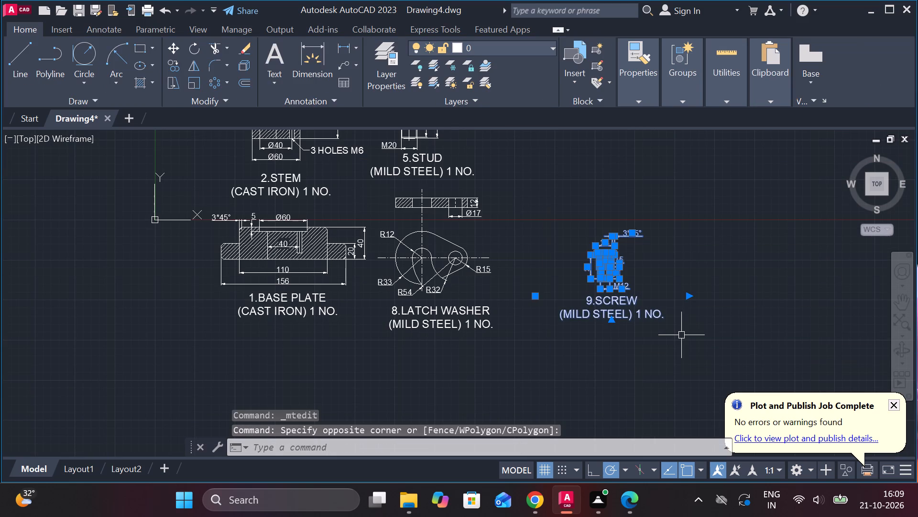
{"action": "key", "text": "m"}
{"action": "key", "text": "Return"}
{"action": "left_click", "coordinate": [681, 335]}
{"action": "scroll", "coordinate": [681, 335], "scroll_direction": "down", "scroll_amount": 2}
{"action": "scroll", "coordinate": [676, 296], "scroll_direction": "up", "scroll_amount": 2}
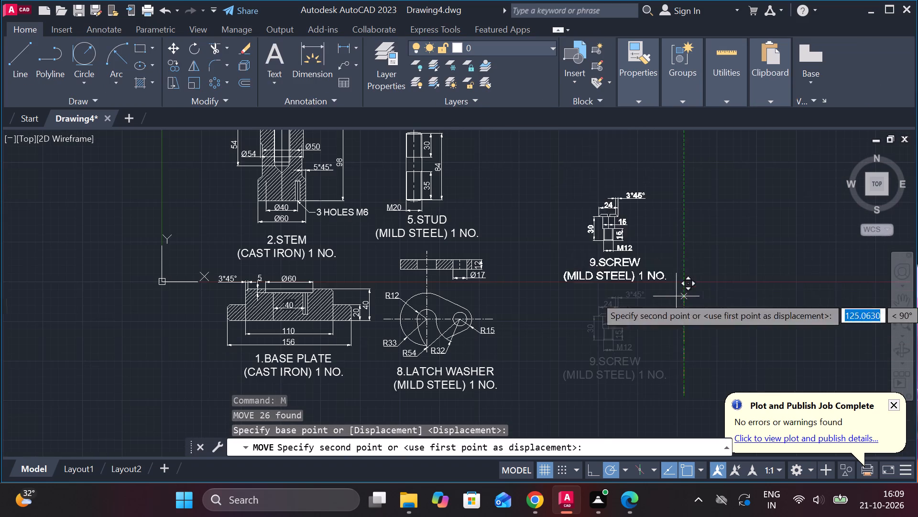
{"action": "middle_click_drag", "start_coordinate": [612, 241], "coordinate": [586, 255]}
{"action": "scroll", "coordinate": [575, 243], "scroll_direction": "up", "scroll_amount": 1}
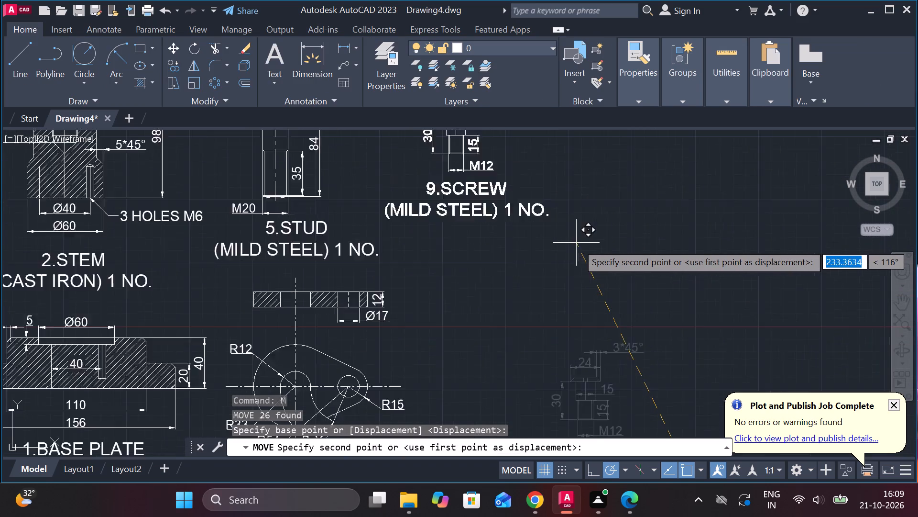
{"action": "scroll", "coordinate": [577, 243], "scroll_direction": "up", "scroll_amount": 1}
{"action": "scroll", "coordinate": [579, 252], "scroll_direction": "down", "scroll_amount": 1}
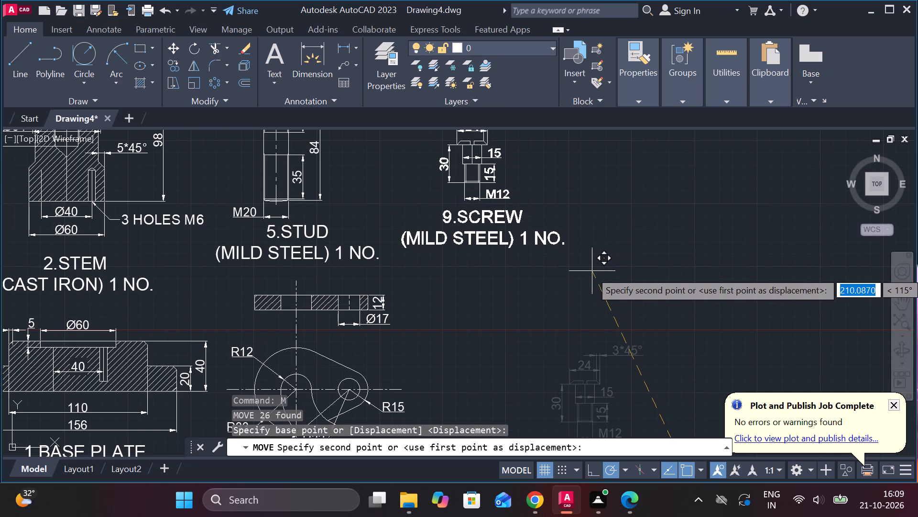
{"action": "left_click", "coordinate": [592, 271]}
Draw a 25 by 25 square from lines in the empty area below the screw, beside the latch washer views.
{"action": "scroll", "coordinate": [645, 283], "scroll_direction": "down", "scroll_amount": 2}
{"action": "scroll", "coordinate": [606, 321], "scroll_direction": "up", "scroll_amount": 2}
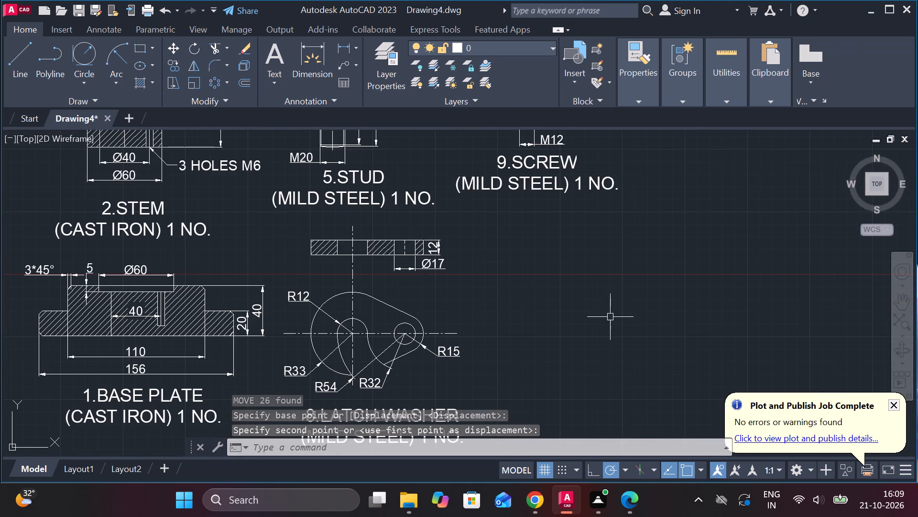
{"action": "middle_click_drag", "start_coordinate": [576, 310], "coordinate": [592, 260]}
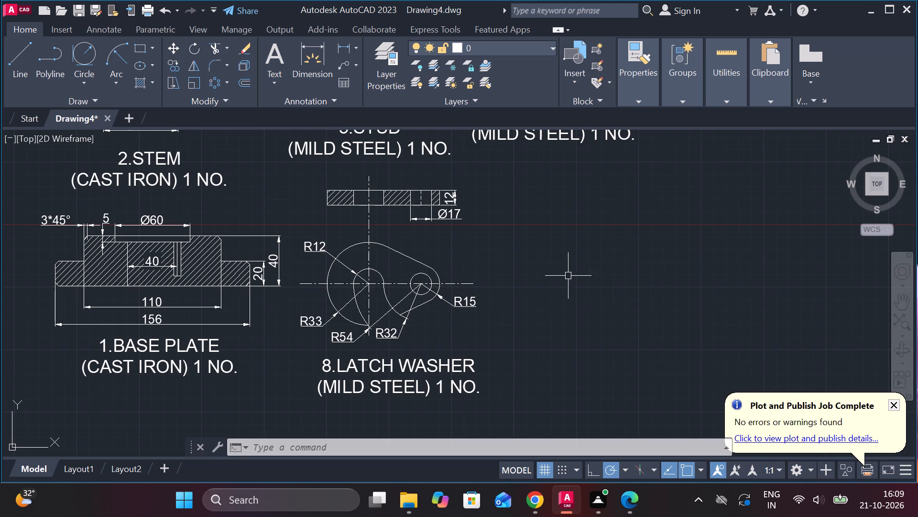
{"action": "key", "text": "l"}
{"action": "key", "text": "Return"}
{"action": "double_click", "coordinate": [535, 202]}
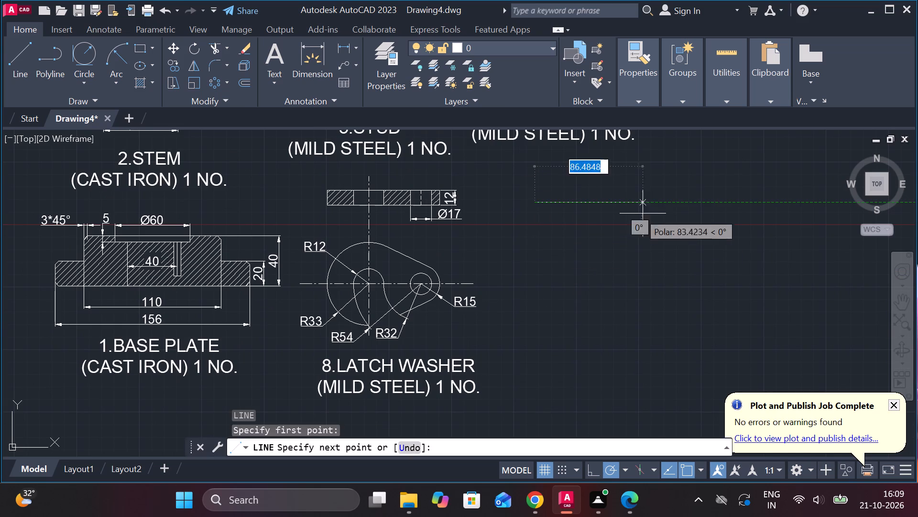
{"action": "type", "text": "25"}
{"action": "key", "text": "space"}
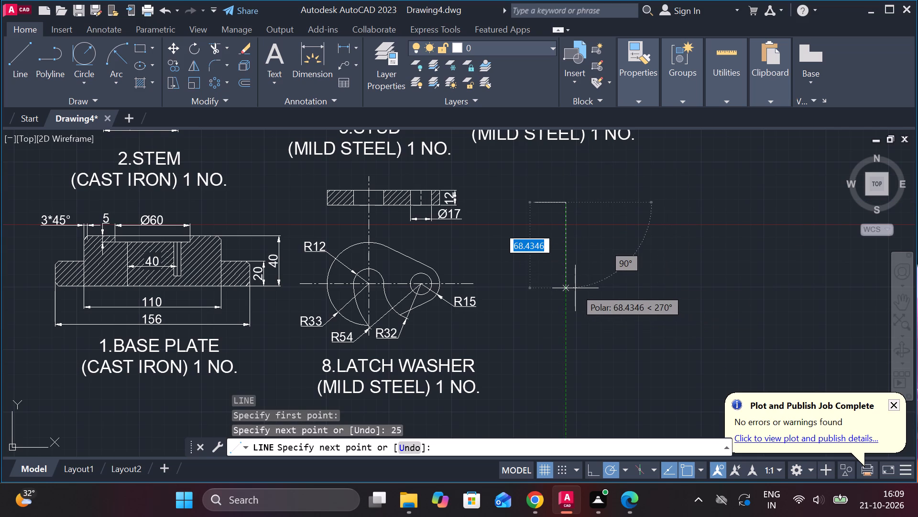
{"action": "type", "text": "25"}
{"action": "key", "text": "space"}
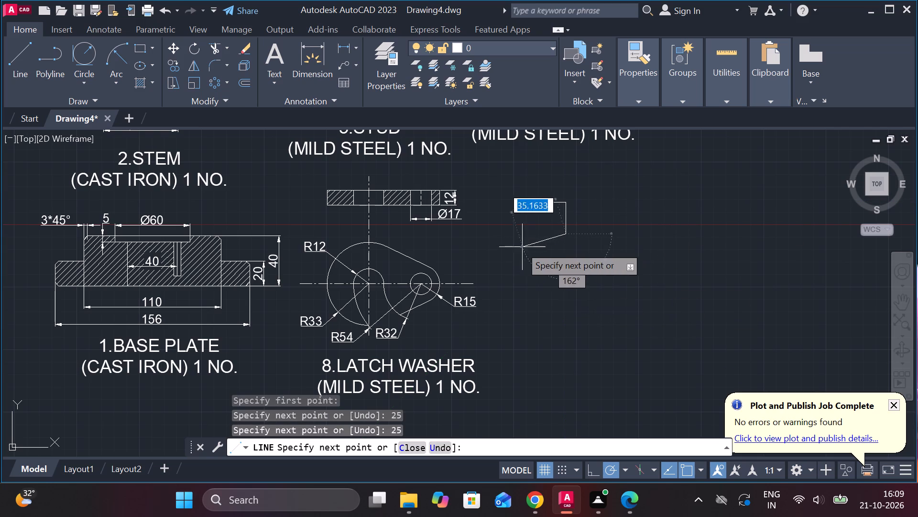
{"action": "type", "text": "25"}
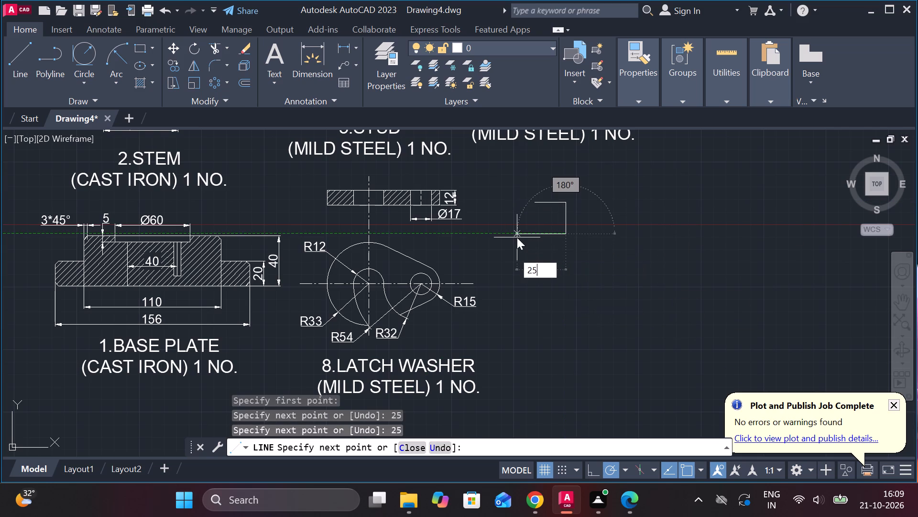
{"action": "key", "text": "space"}
{"action": "left_click", "coordinate": [535, 201]}
{"action": "scroll", "coordinate": [565, 193], "scroll_direction": "up", "scroll_amount": 1}
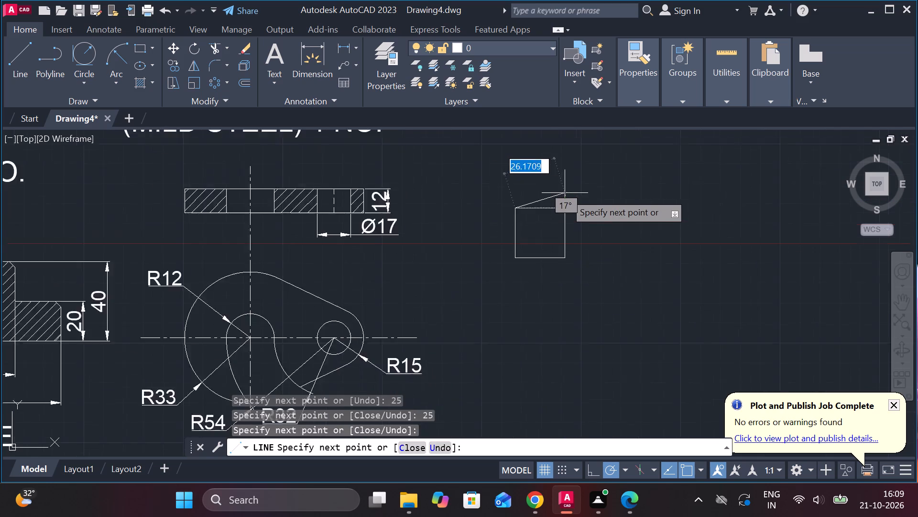
{"action": "scroll", "coordinate": [565, 193], "scroll_direction": "up", "scroll_amount": 2}
{"action": "key", "text": "Escape"}
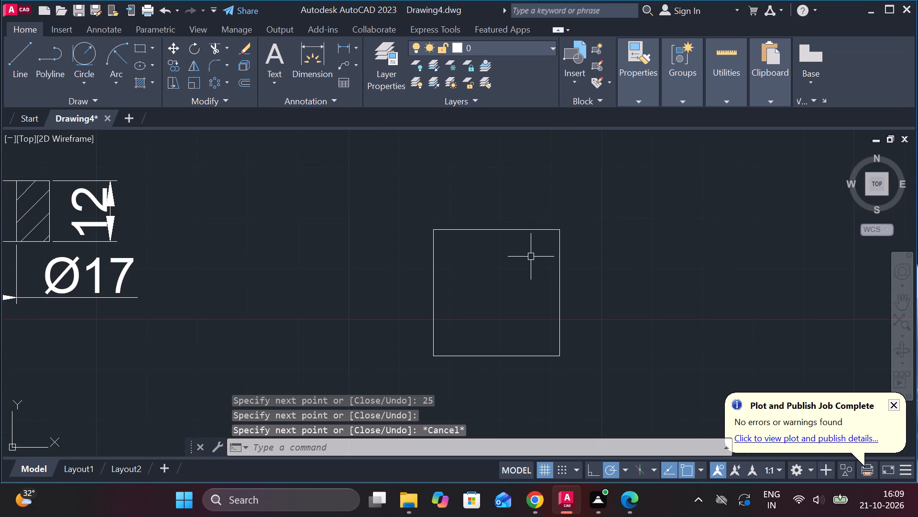
Draw a vertical line through the square from its top edge midpoint to its bottom edge midpoint.
{"action": "key", "text": "l"}
{"action": "key", "text": "Return"}
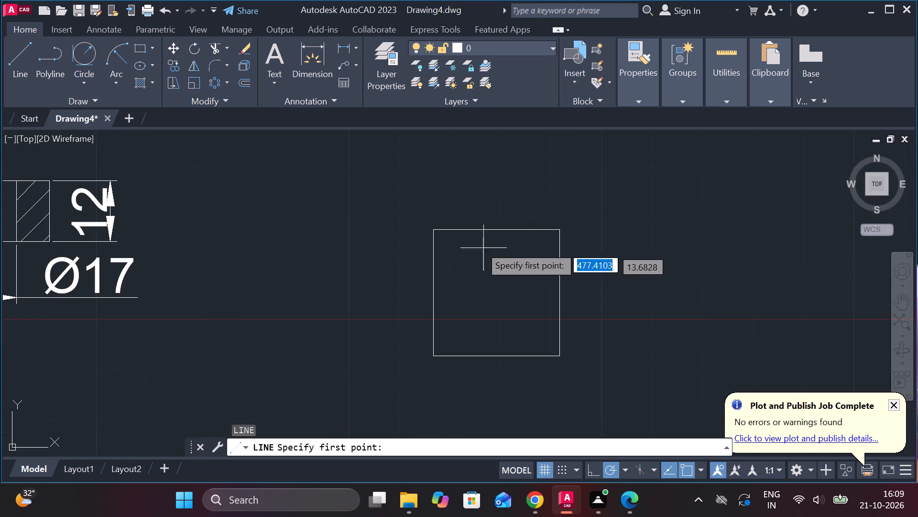
{"action": "left_click", "coordinate": [495, 236]}
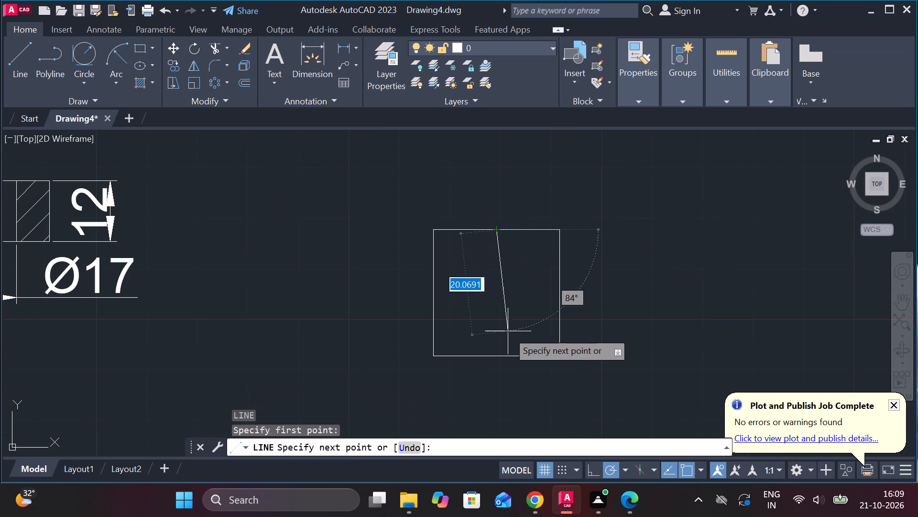
{"action": "left_click", "coordinate": [495, 353]}
{"action": "key", "text": "Escape"}
Offset the square's vertical centre line by 9 to each side.
{"action": "left_click", "coordinate": [495, 266]}
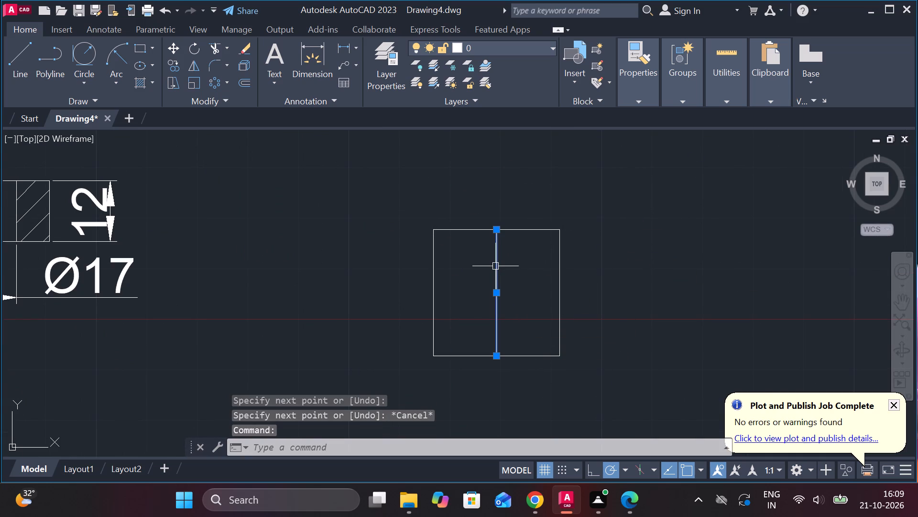
{"action": "key", "text": "o"}
{"action": "key", "text": "Return"}
{"action": "key", "text": "Return"}
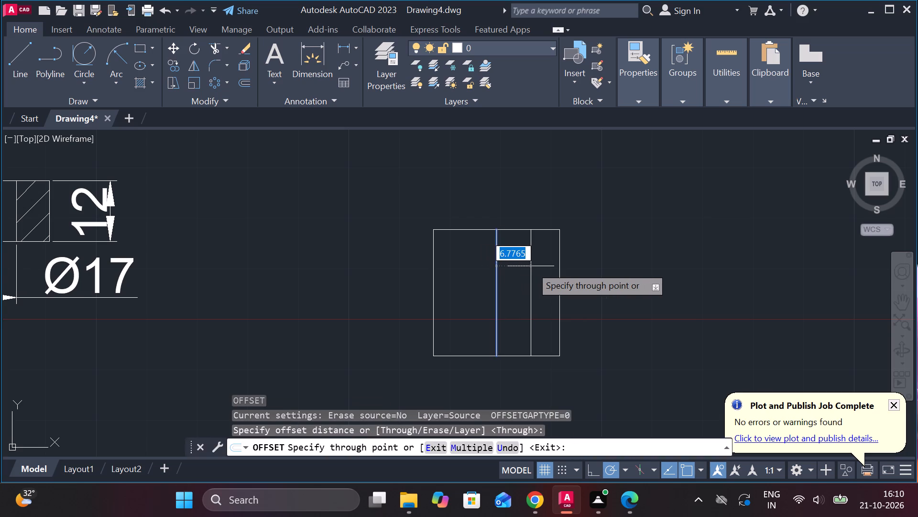
{"action": "key", "text": "9"}
{"action": "key", "text": "Return"}
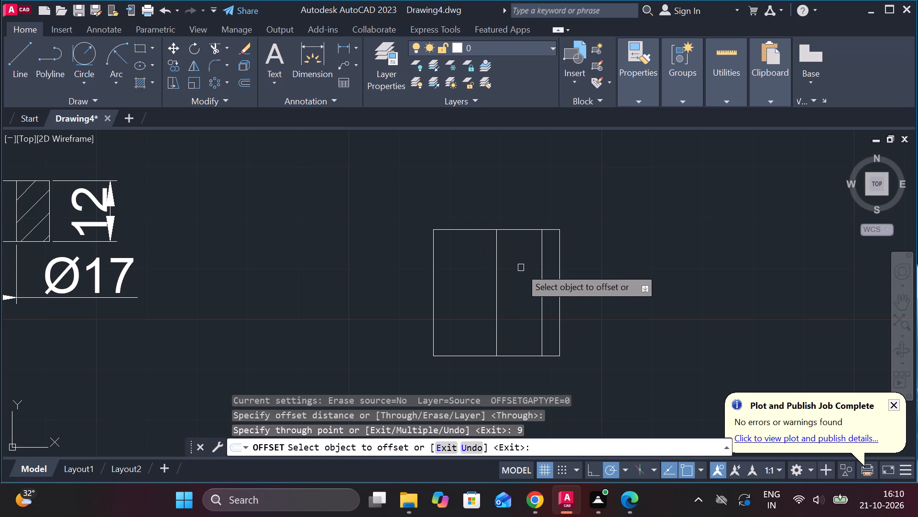
{"action": "left_click", "coordinate": [497, 262]}
{"action": "key", "text": "9"}
{"action": "key", "text": "Return"}
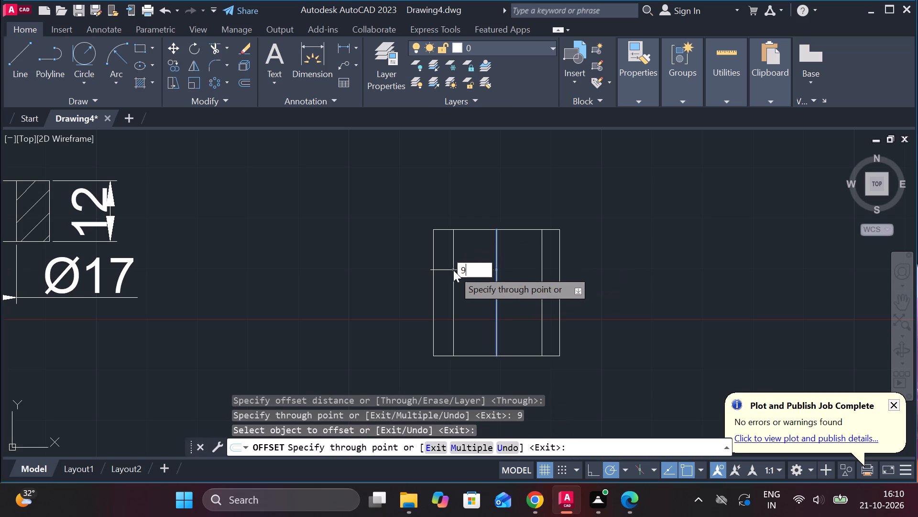
{"action": "key", "text": "Escape"}
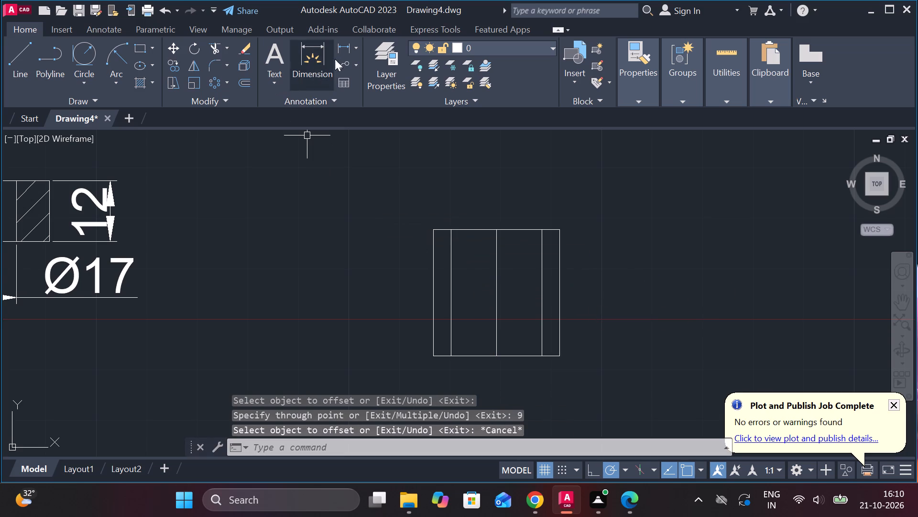
Add a linear dimension for the square's full height, placed beside its right edge.
{"action": "left_click", "coordinate": [344, 49]}
{"action": "left_click", "coordinate": [566, 232]}
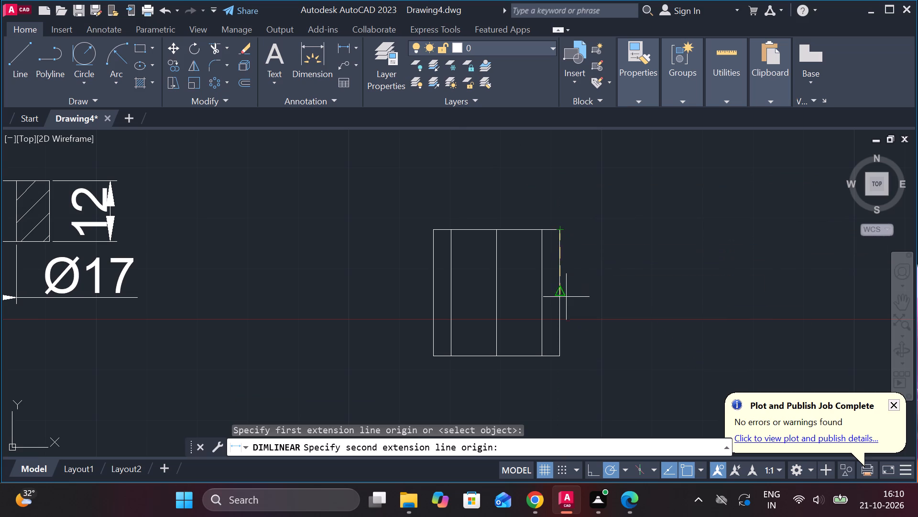
{"action": "left_click", "coordinate": [565, 349]}
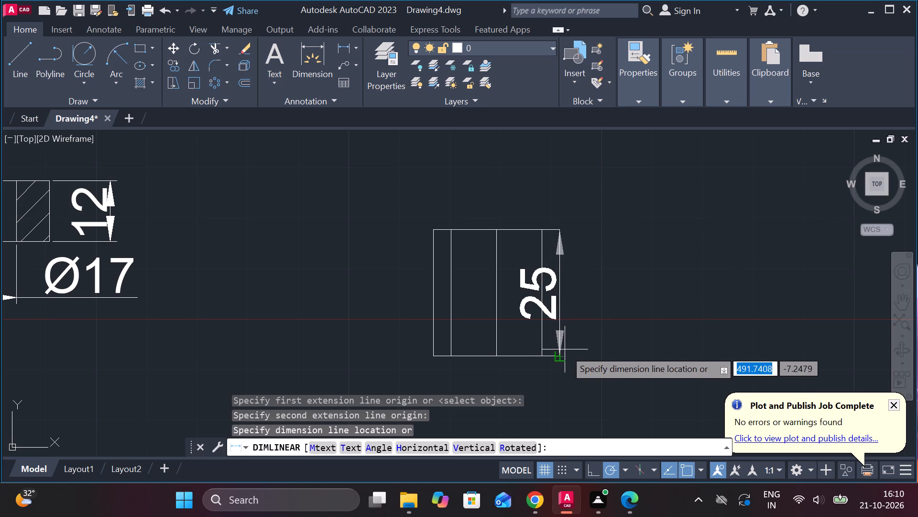
{"action": "left_click", "coordinate": [624, 341]}
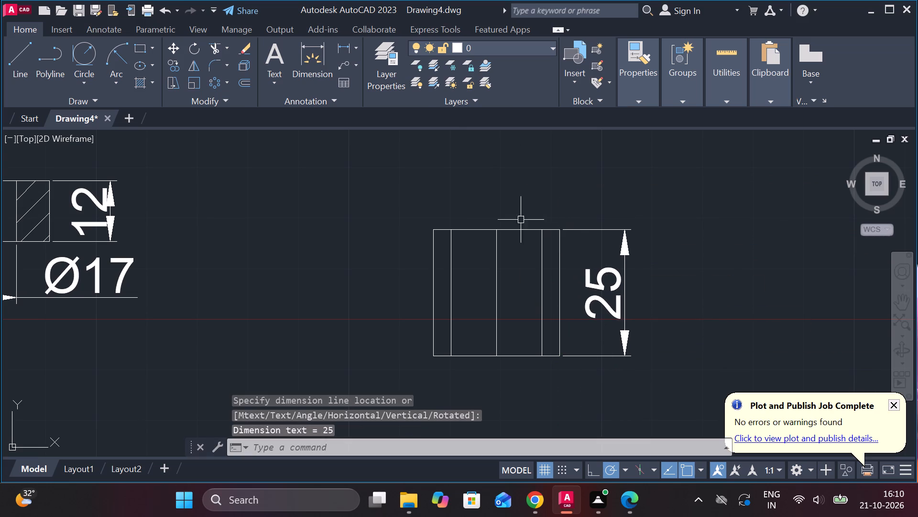
Dimension the distance between the two offset lines above the square and prefix its text with the diameter symbol.
{"action": "key", "text": "space"}
{"action": "left_click", "coordinate": [455, 229]}
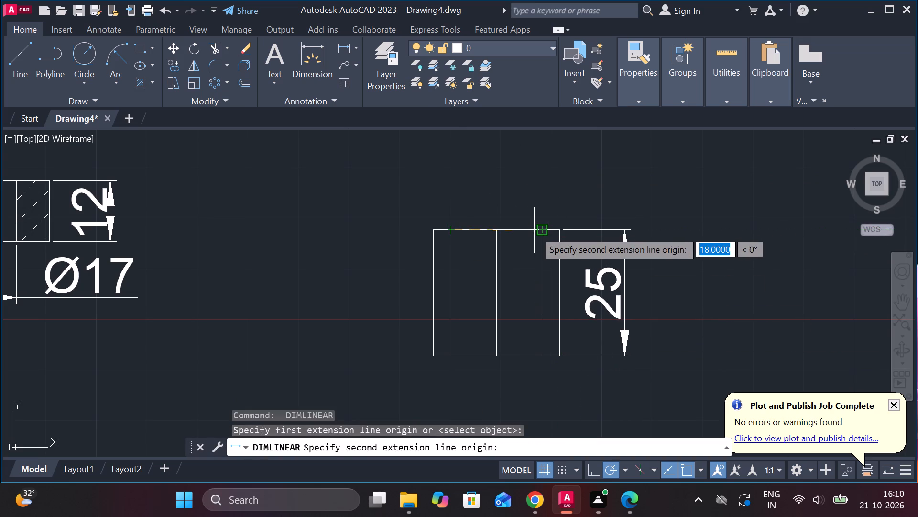
{"action": "left_click", "coordinate": [534, 230]}
{"action": "left_click", "coordinate": [526, 194]}
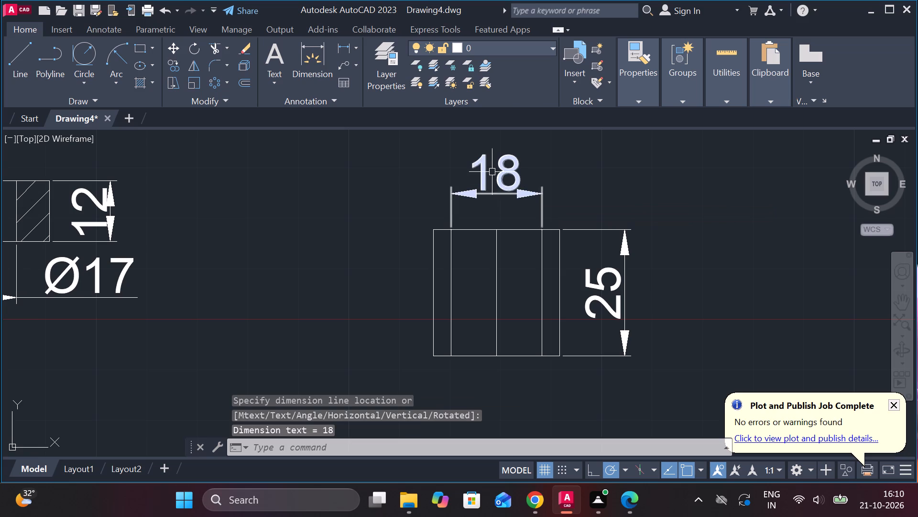
{"action": "double_click", "coordinate": [489, 169]}
{"action": "left_click", "coordinate": [619, 82]}
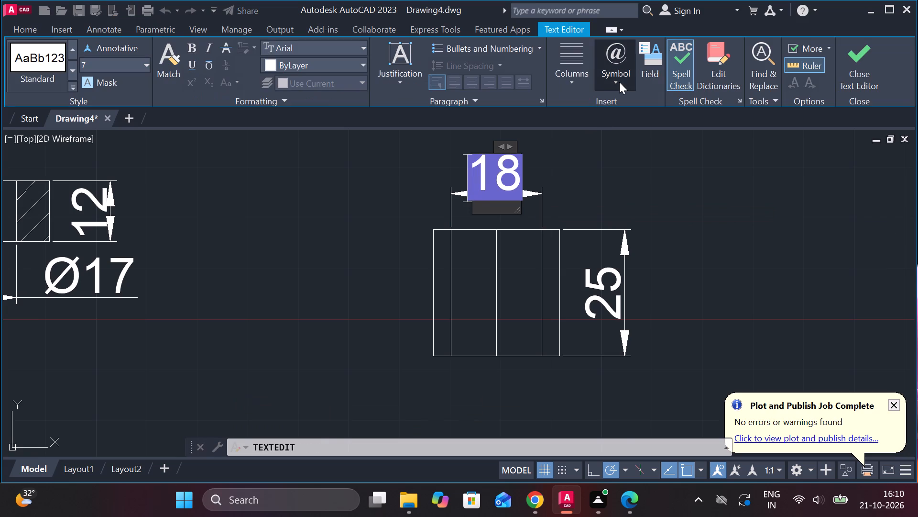
{"action": "left_click", "coordinate": [636, 140]}
{"action": "left_click", "coordinate": [868, 60]}
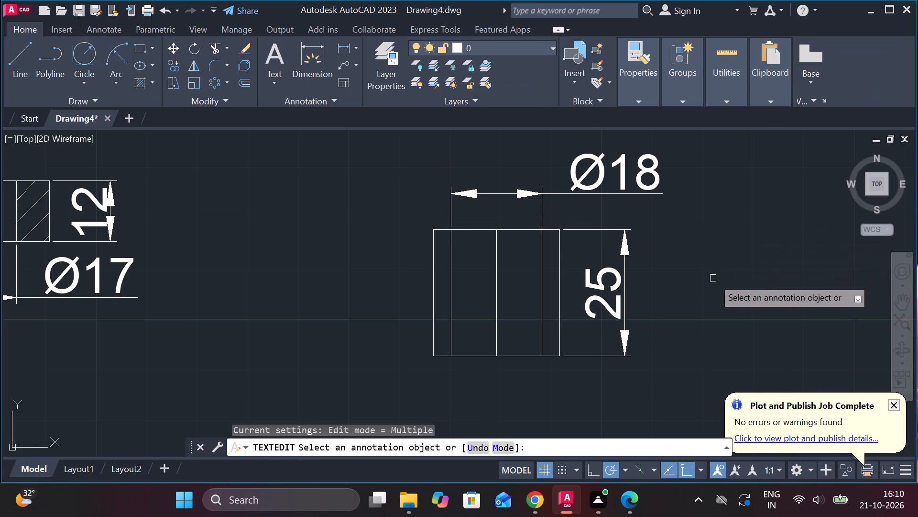
{"action": "middle_click_drag", "start_coordinate": [667, 296], "coordinate": [667, 273]}
{"action": "key", "text": "Escape"}
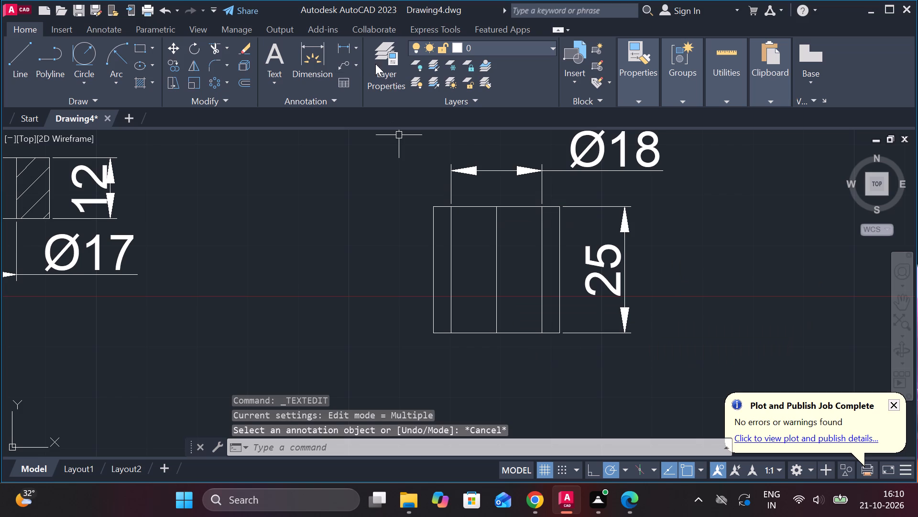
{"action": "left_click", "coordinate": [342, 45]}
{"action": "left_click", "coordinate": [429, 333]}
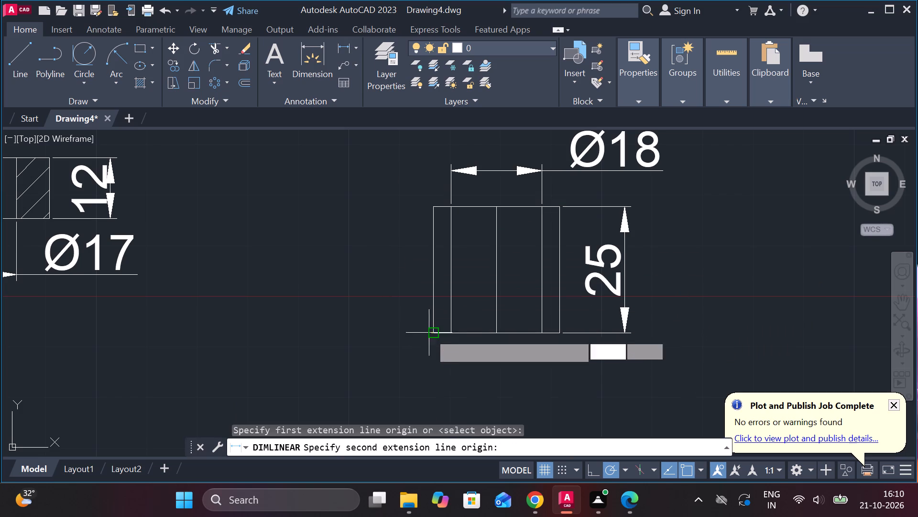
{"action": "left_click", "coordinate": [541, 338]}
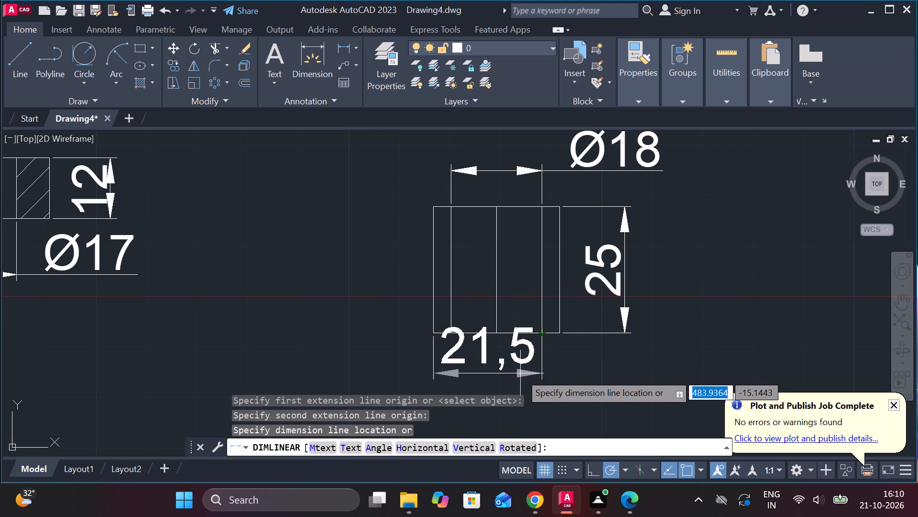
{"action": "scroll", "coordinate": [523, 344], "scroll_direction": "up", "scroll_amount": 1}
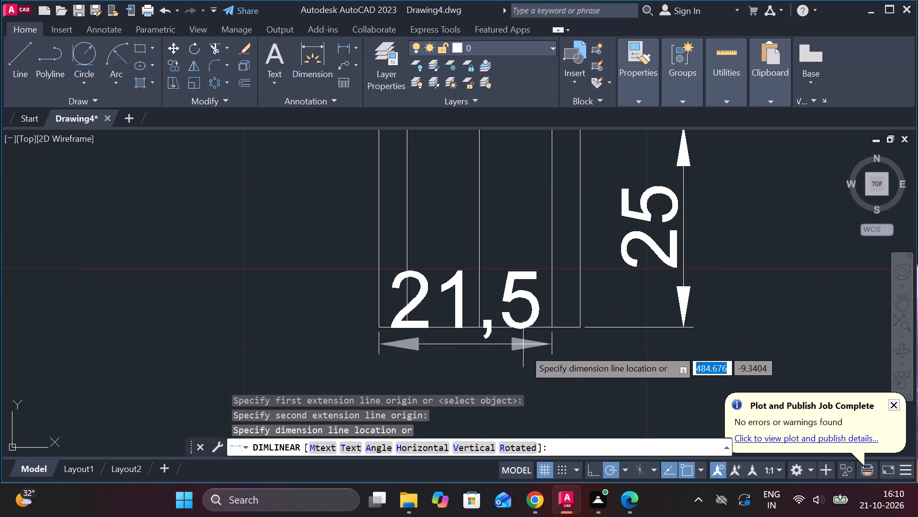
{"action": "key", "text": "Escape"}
Dimension the square's full width below its bottom edge and prefix the text with the diameter symbol.
{"action": "key", "text": "space"}
{"action": "left_click", "coordinate": [382, 326]}
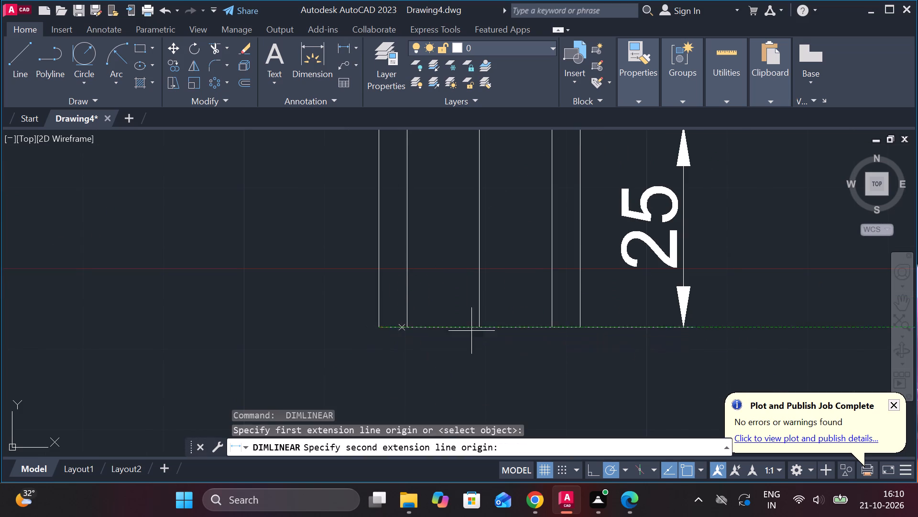
{"action": "left_click", "coordinate": [581, 326]}
{"action": "middle_click_drag", "start_coordinate": [528, 374], "coordinate": [543, 307]}
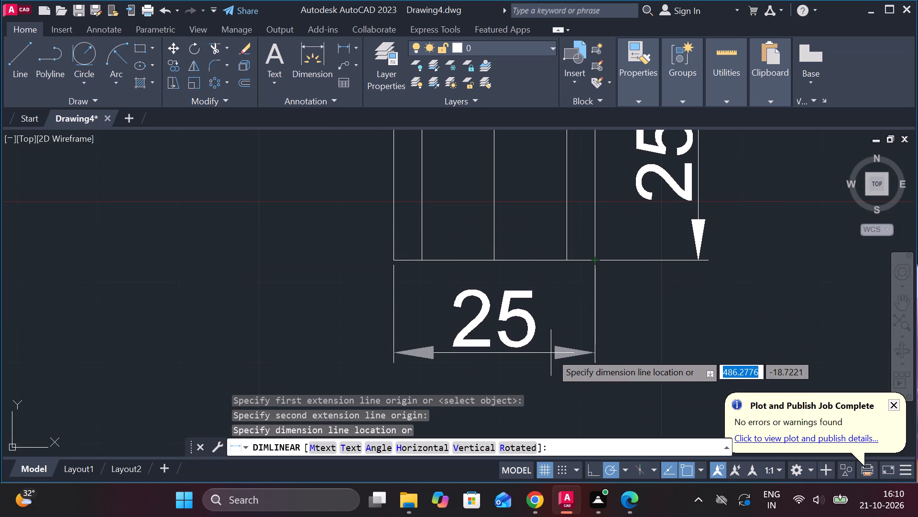
{"action": "left_click", "coordinate": [551, 353]}
{"action": "double_click", "coordinate": [468, 323]}
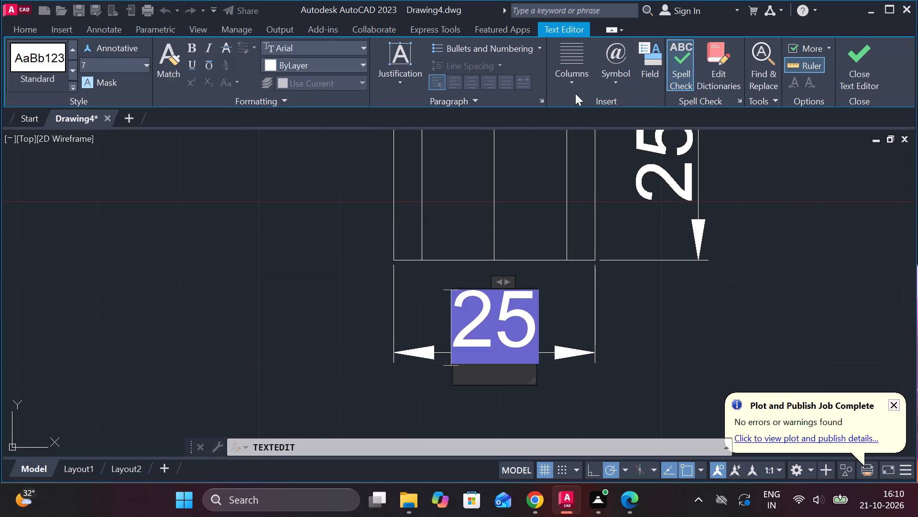
{"action": "left_click", "coordinate": [612, 83]}
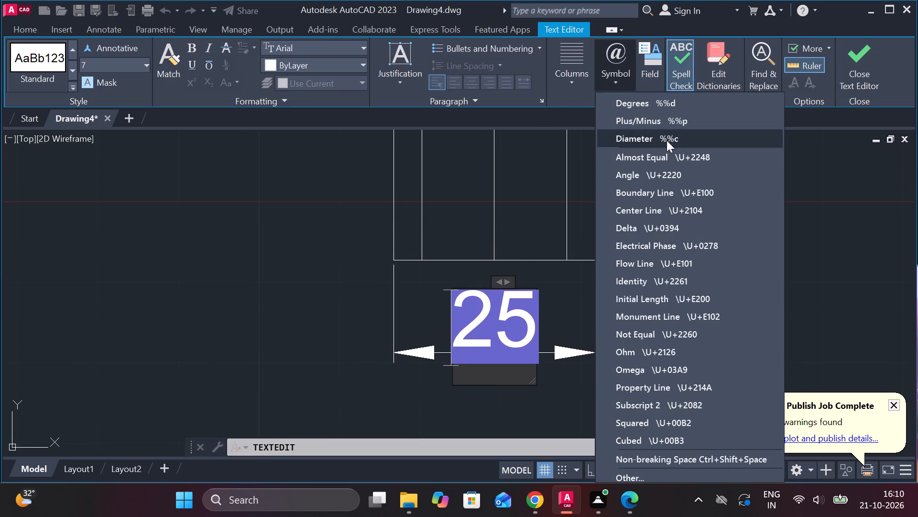
{"action": "left_click", "coordinate": [667, 140]}
{"action": "left_click", "coordinate": [863, 57]}
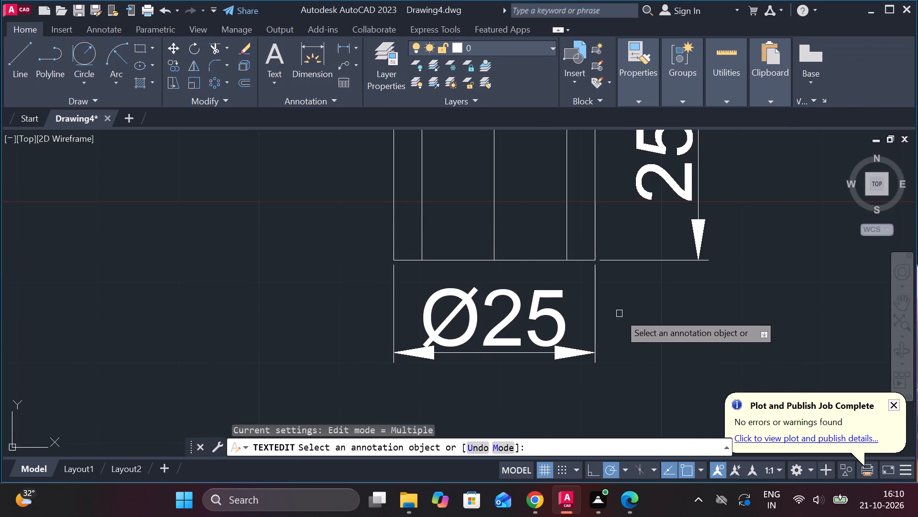
Hatch the two narrow strips between the offset lines and the square's outer edges with the ANSI31 pattern.
{"action": "scroll", "coordinate": [531, 338], "scroll_direction": "down", "scroll_amount": 2}
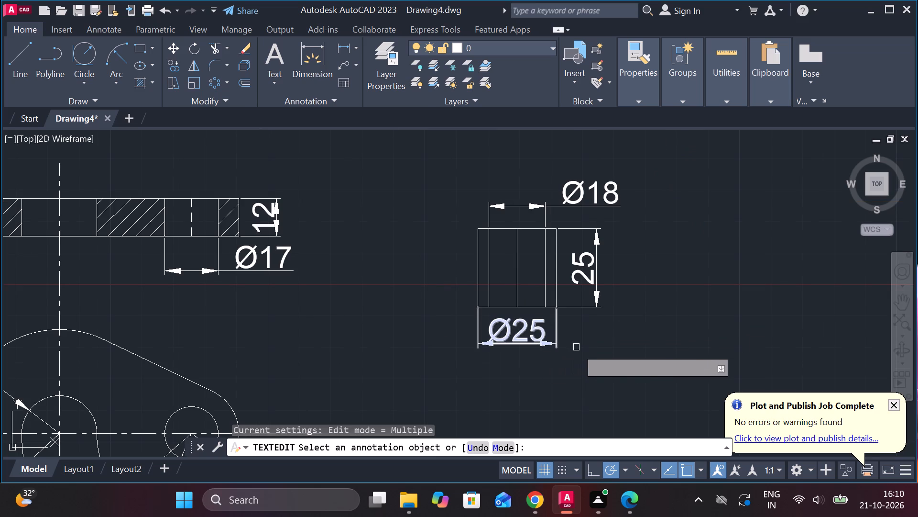
{"action": "left_click", "coordinate": [147, 85]}
{"action": "scroll", "coordinate": [511, 258], "scroll_direction": "up", "scroll_amount": 2}
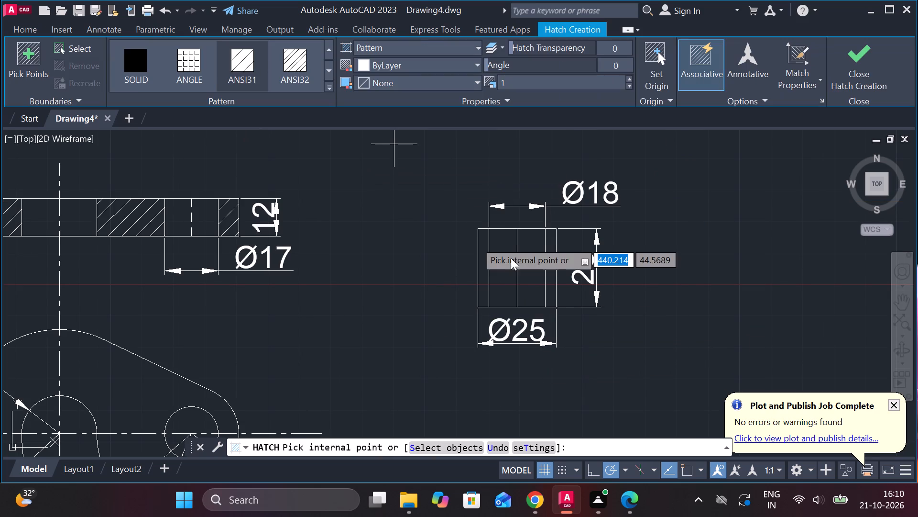
{"action": "left_click", "coordinate": [483, 271]}
{"action": "left_click", "coordinate": [551, 258]}
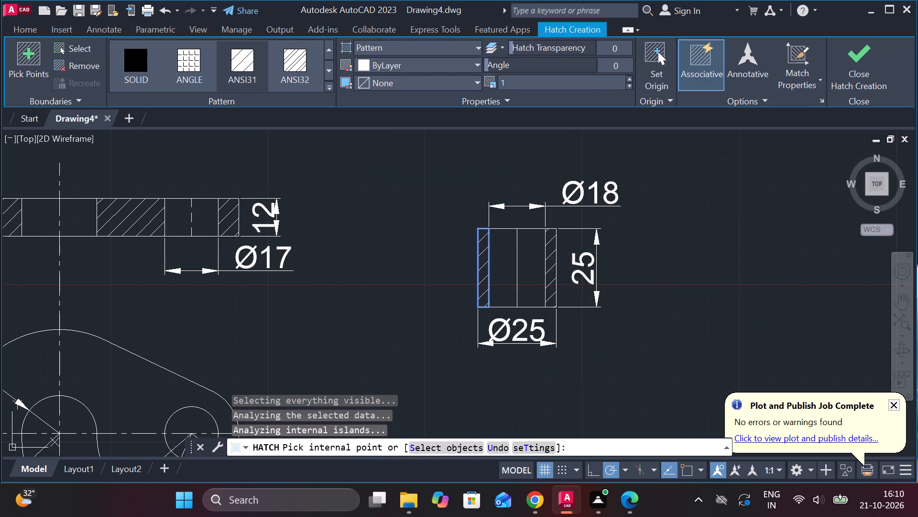
{"action": "left_click", "coordinate": [853, 76]}
{"action": "key", "text": "Escape"}
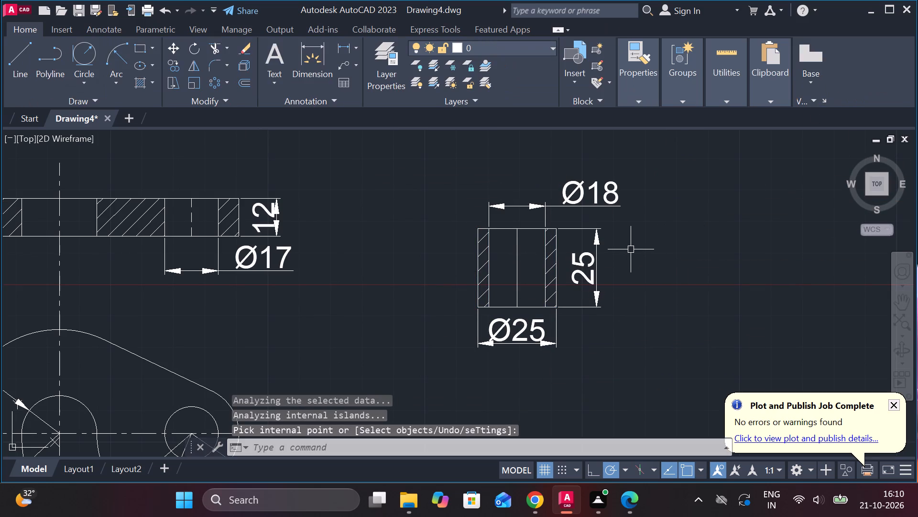
Add a multileader without text, pointing at the lower part of the section's left outer edge, its landing down to the left.
{"action": "scroll", "coordinate": [631, 249], "scroll_direction": "down", "scroll_amount": 2}
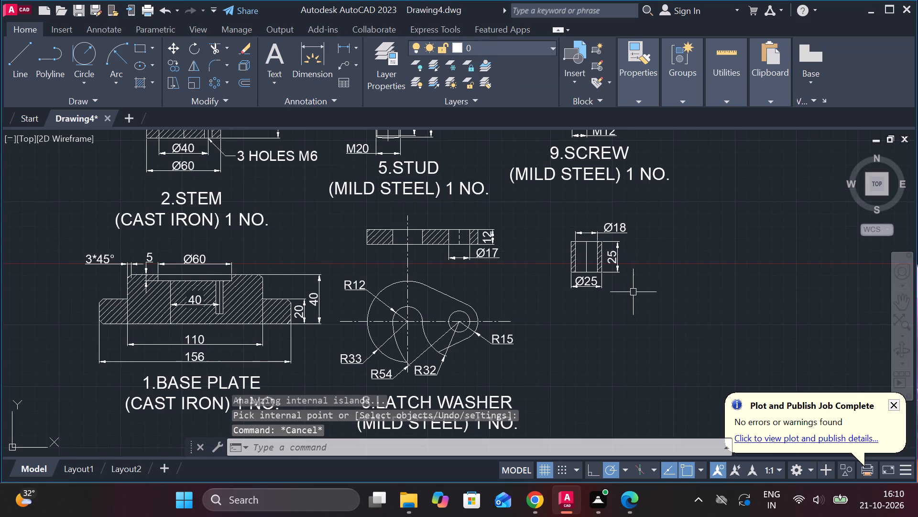
{"action": "scroll", "coordinate": [626, 297], "scroll_direction": "up", "scroll_amount": 1}
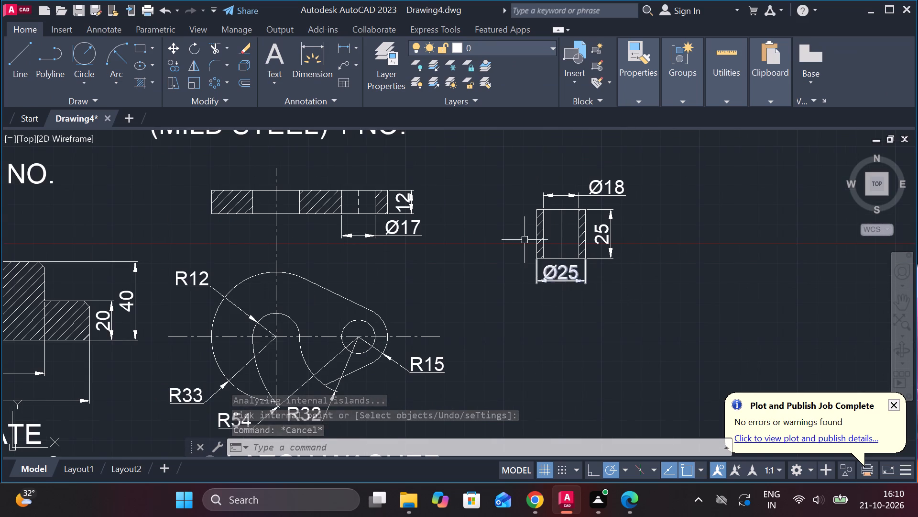
{"action": "scroll", "coordinate": [517, 232], "scroll_direction": "up", "scroll_amount": 1}
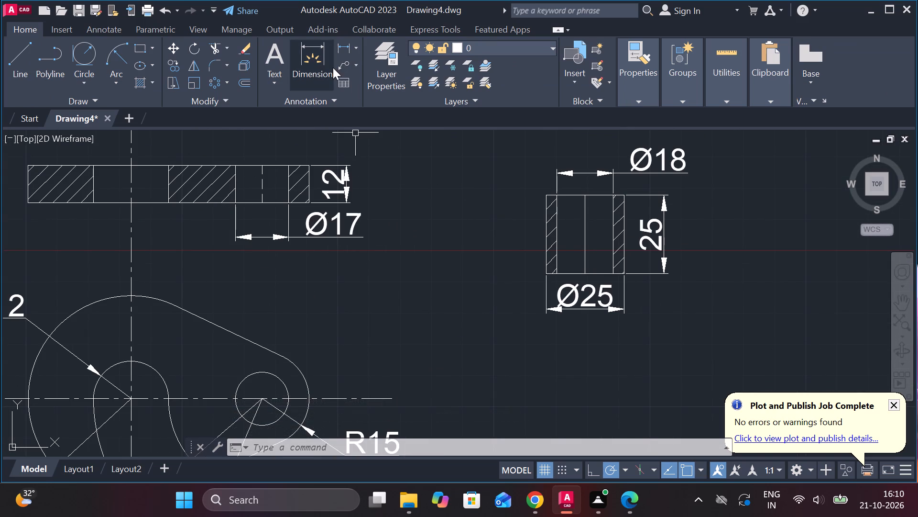
{"action": "left_click", "coordinate": [348, 67]}
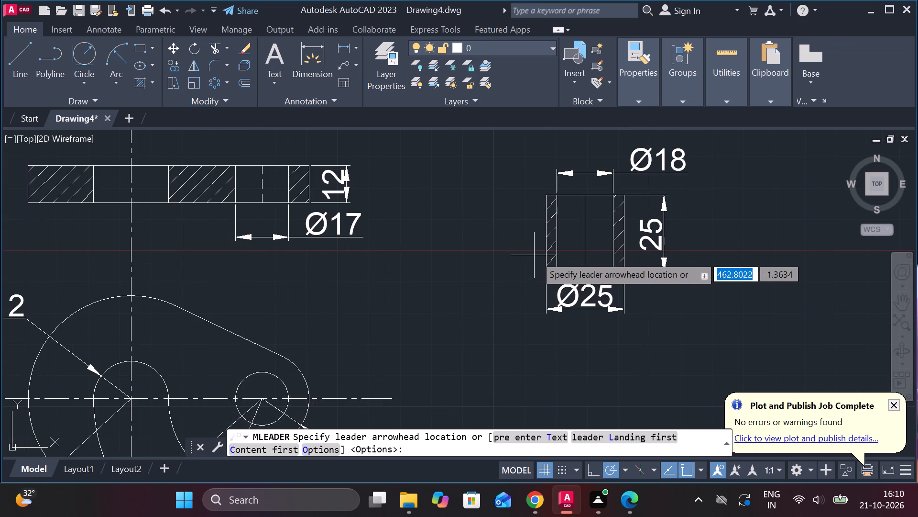
{"action": "left_click", "coordinate": [536, 255]}
{"action": "left_click", "coordinate": [518, 334]}
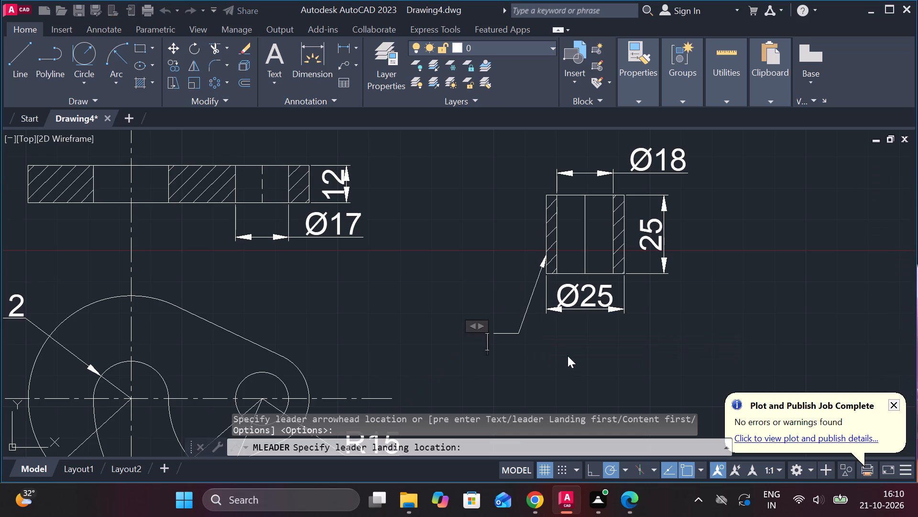
{"action": "left_click_drag", "start_coordinate": [486, 326], "coordinate": [490, 330]}
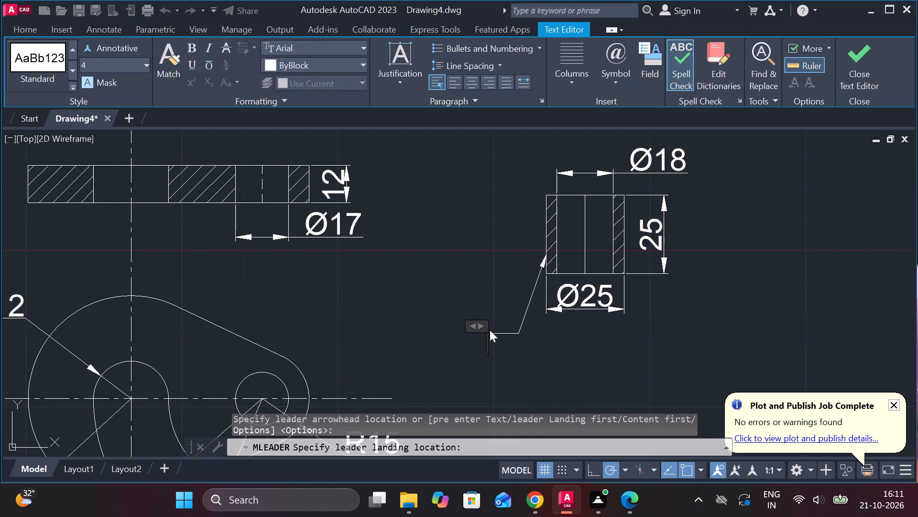
{"action": "left_click_drag", "start_coordinate": [490, 330], "coordinate": [537, 337]}
{"action": "left_click", "coordinate": [501, 332]}
Stretch the leader's landing point to beneath the Ø25 dimension so the landing runs to the right.
{"action": "left_click", "coordinate": [501, 332]}
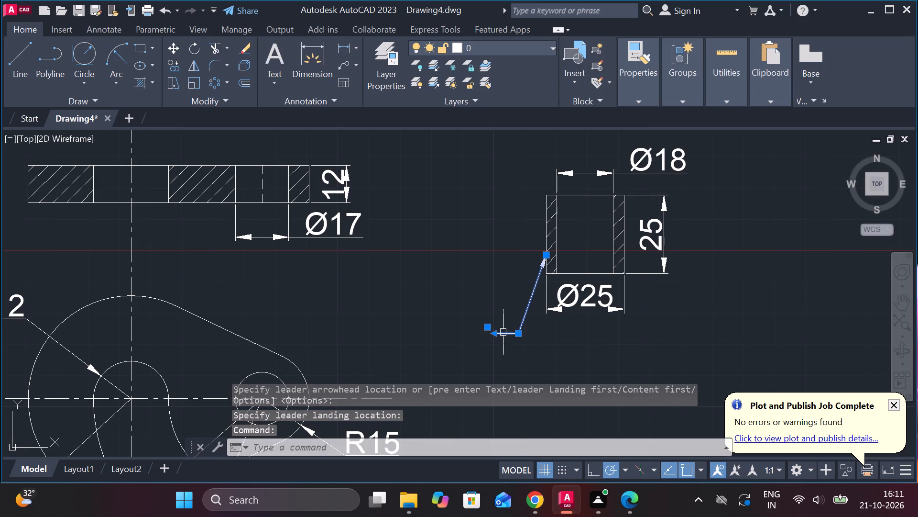
{"action": "left_click_drag", "start_coordinate": [520, 337], "coordinate": [525, 340]}
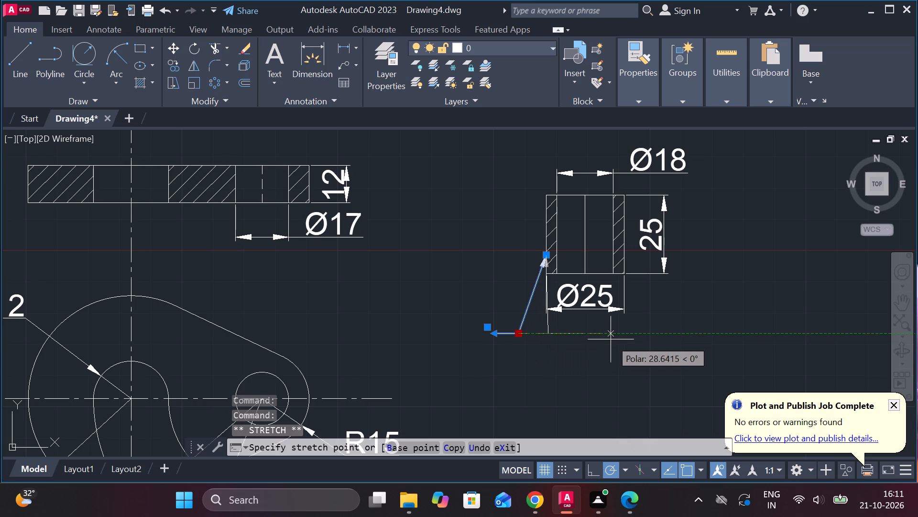
{"action": "left_click", "coordinate": [617, 338]}
{"action": "scroll", "coordinate": [557, 341], "scroll_direction": "up", "scroll_amount": 2}
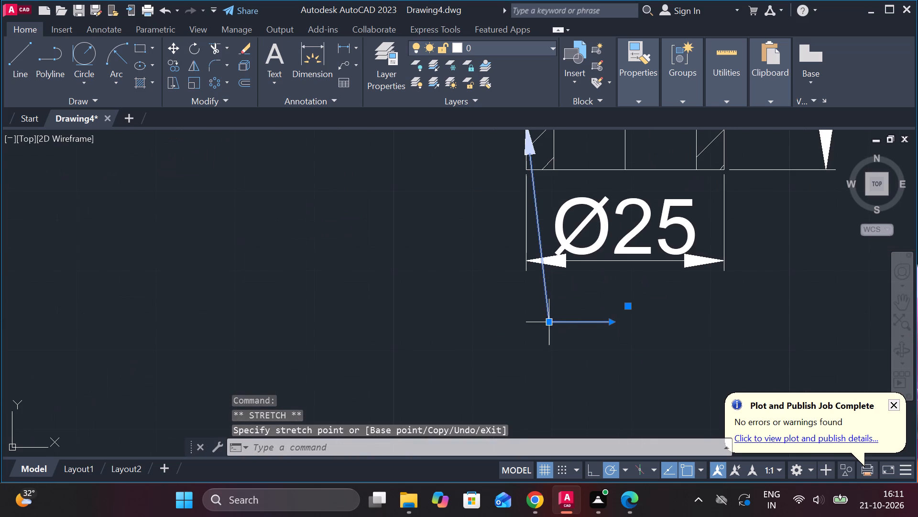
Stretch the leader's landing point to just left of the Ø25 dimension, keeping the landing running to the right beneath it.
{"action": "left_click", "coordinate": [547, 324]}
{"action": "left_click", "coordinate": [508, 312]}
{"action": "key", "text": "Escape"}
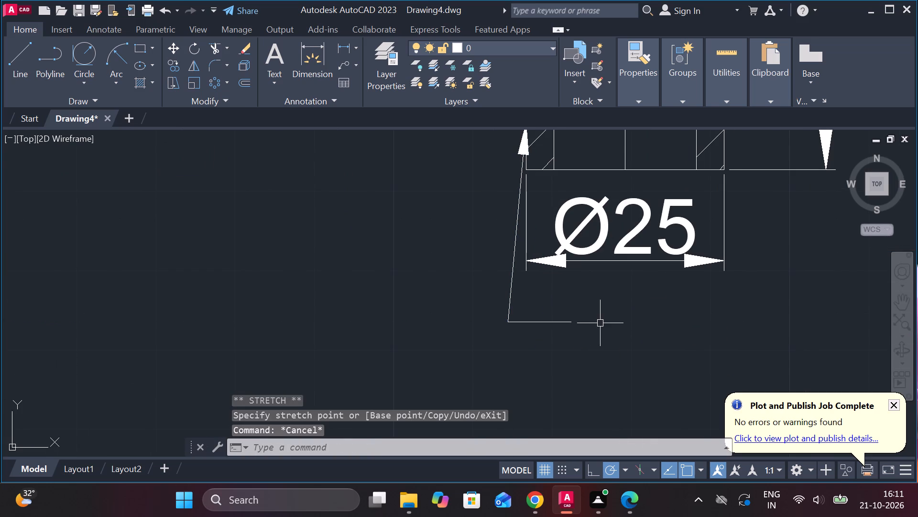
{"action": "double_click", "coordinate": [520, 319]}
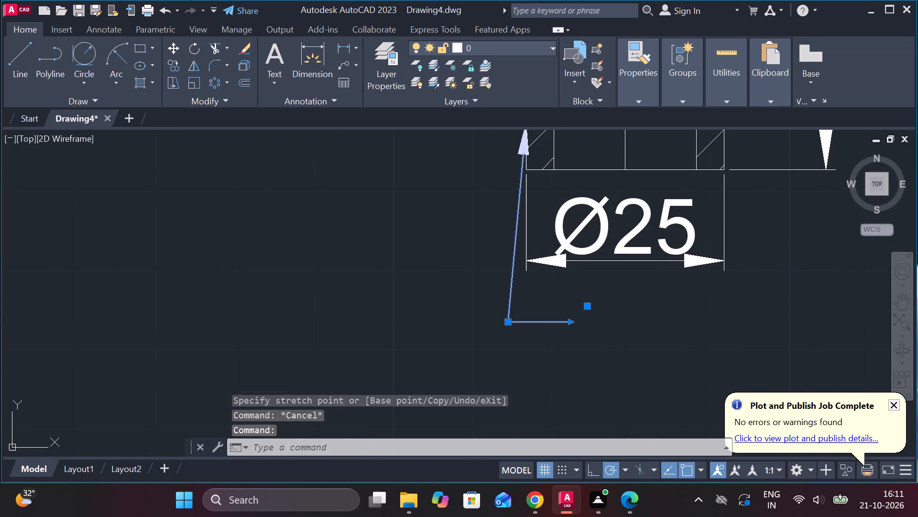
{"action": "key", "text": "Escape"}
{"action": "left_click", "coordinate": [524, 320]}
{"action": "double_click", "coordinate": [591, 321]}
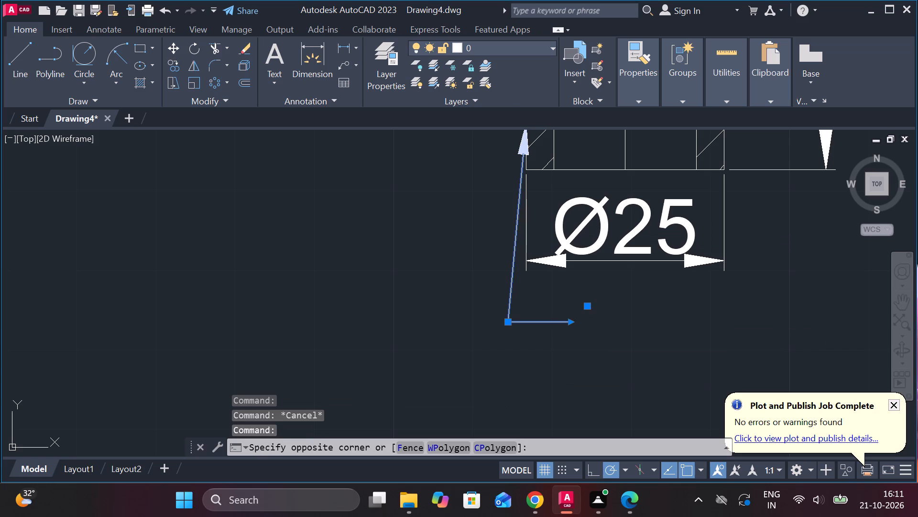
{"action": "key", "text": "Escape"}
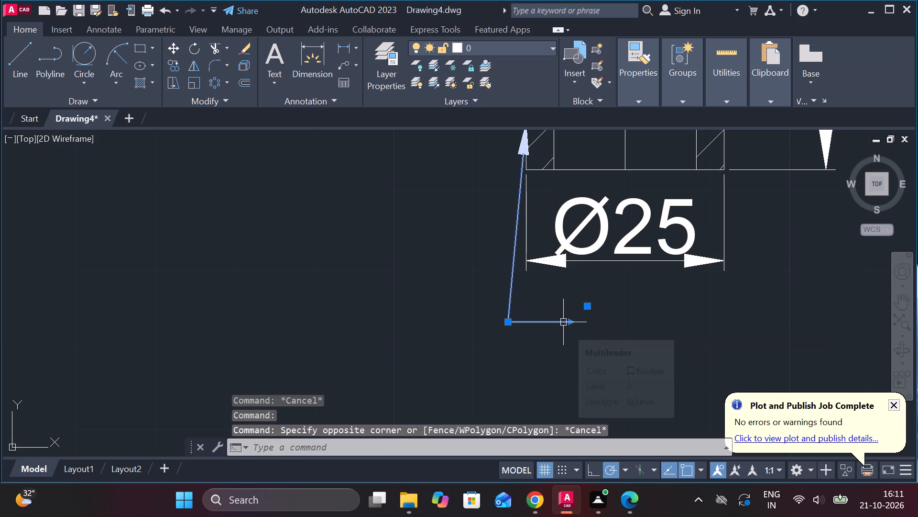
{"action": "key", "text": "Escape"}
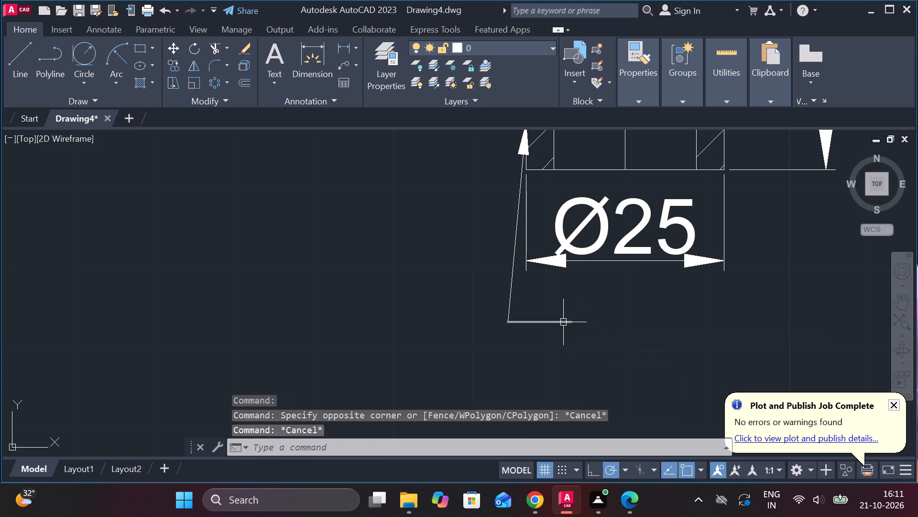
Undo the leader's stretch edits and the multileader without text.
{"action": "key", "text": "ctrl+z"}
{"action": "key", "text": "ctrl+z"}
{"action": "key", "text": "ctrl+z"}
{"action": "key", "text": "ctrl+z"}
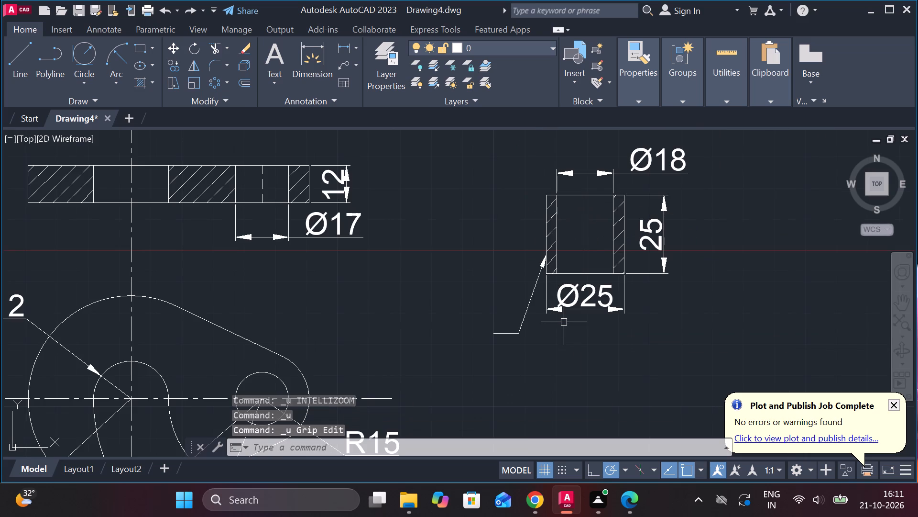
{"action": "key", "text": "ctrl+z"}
Add a multileader reading CASE HARDEND, pointing at the hollow section's bottom-left corner, with its landing down to the left.
{"action": "left_click", "coordinate": [341, 63]}
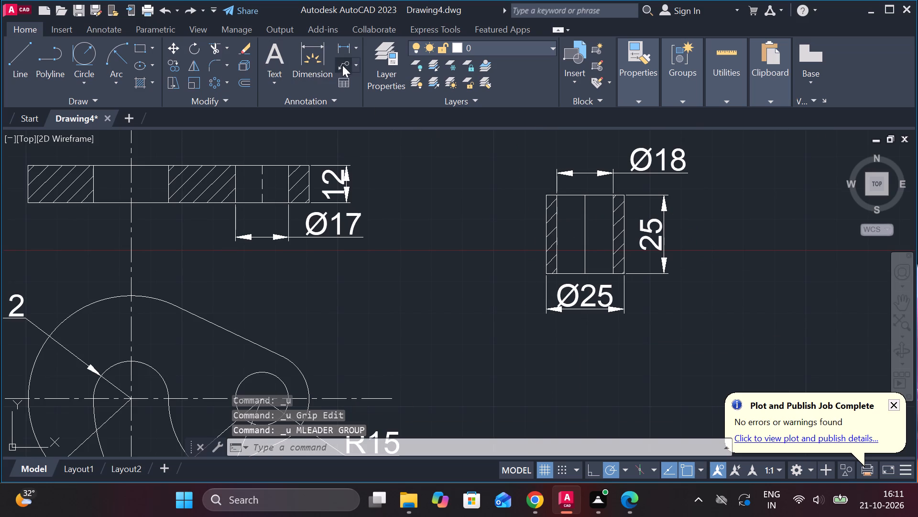
{"action": "left_click", "coordinate": [539, 276]}
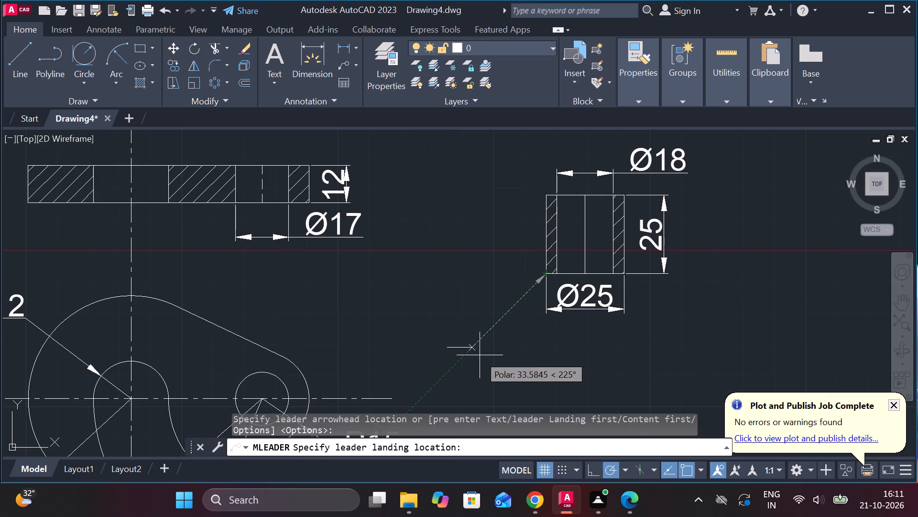
{"action": "left_click", "coordinate": [480, 355]}
{"action": "type", "text": "CASE"}
{"action": "key", "text": "space"}
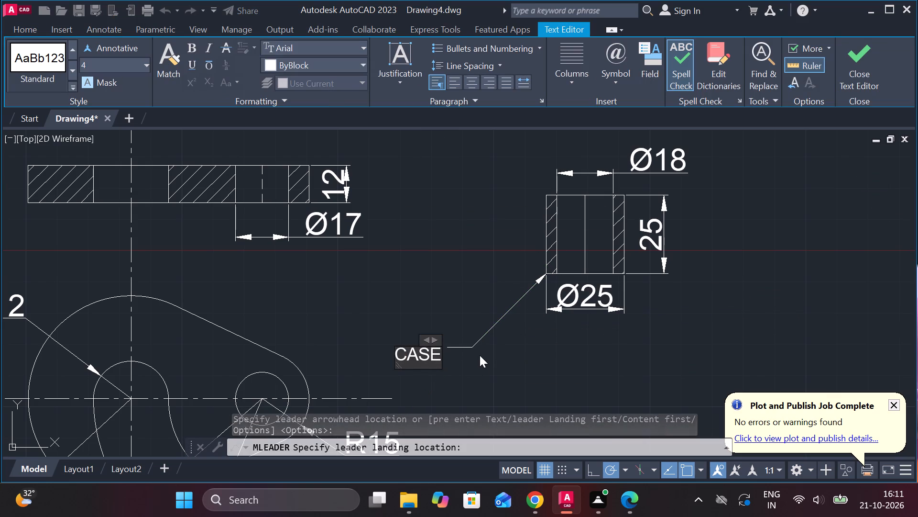
{"action": "type", "text": "HA"}
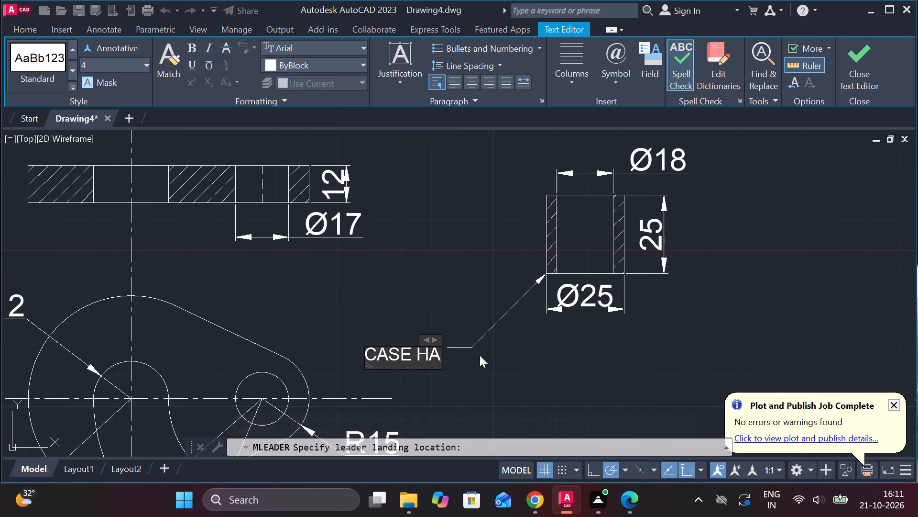
{"action": "type", "text": "RDEND"}
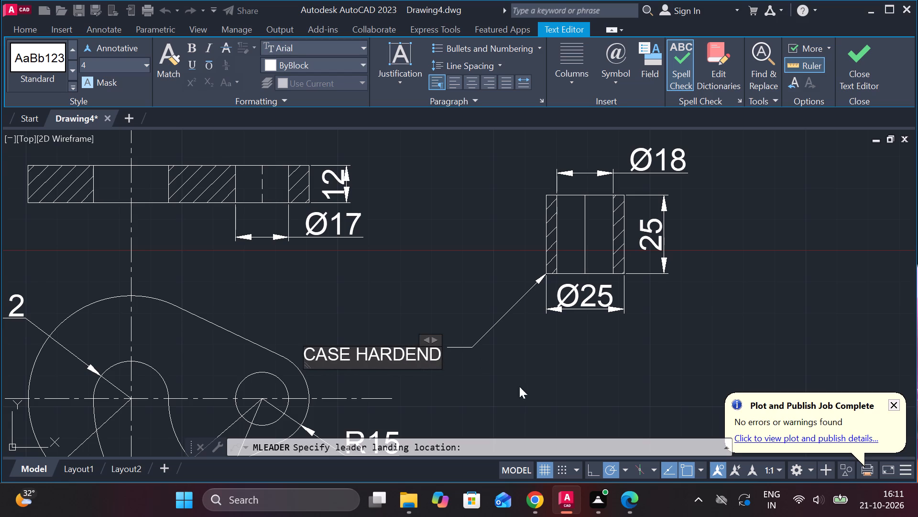
{"action": "left_click", "coordinate": [871, 61]}
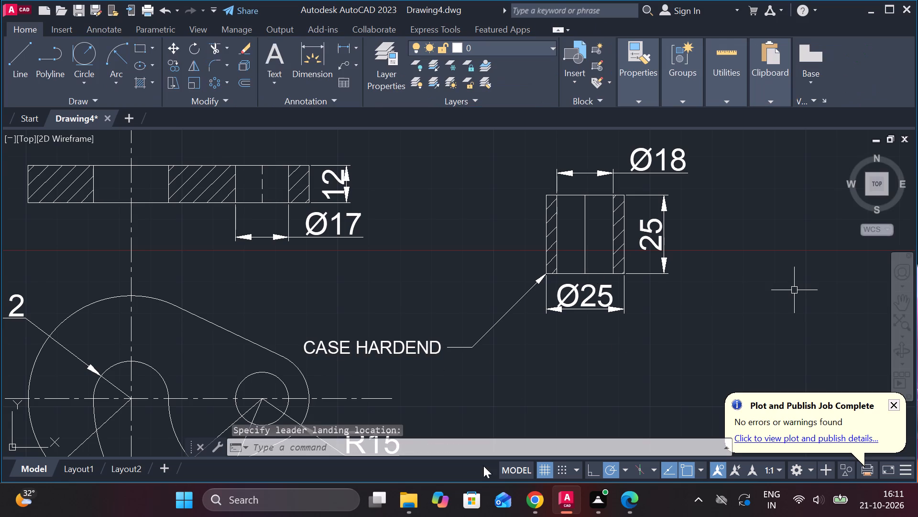
Rearrange the CASE HARDEND leader with a longer landing that starts left of the Ø25 dimension and its text beneath that dimension.
{"action": "left_click", "coordinate": [416, 358]}
{"action": "left_click", "coordinate": [415, 344]}
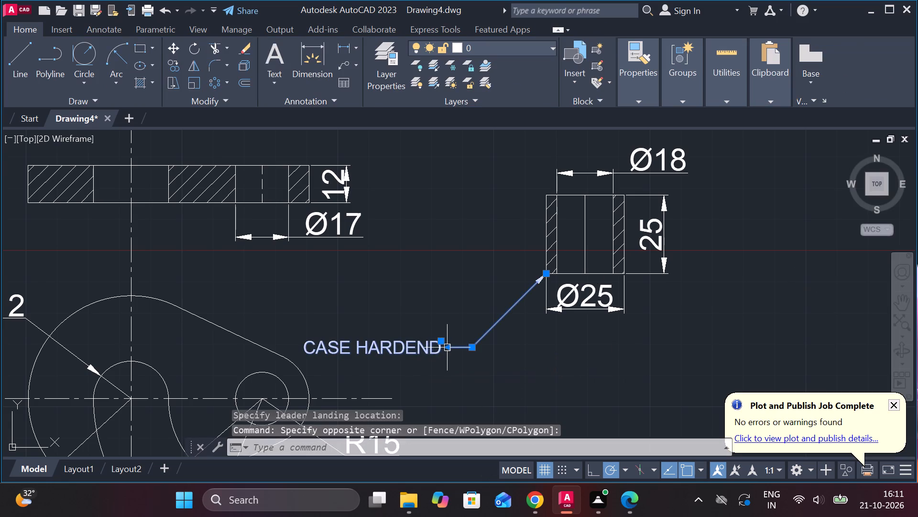
{"action": "left_click", "coordinate": [440, 344]}
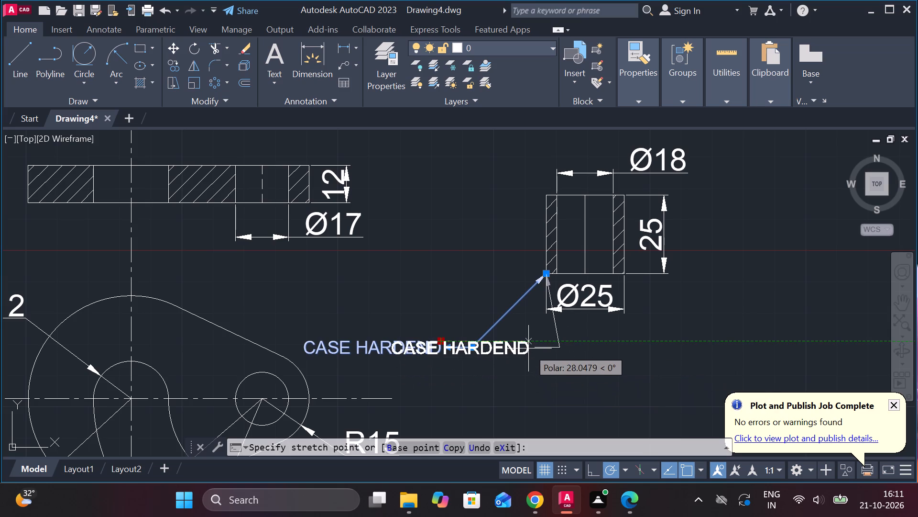
{"action": "left_click", "coordinate": [528, 348]}
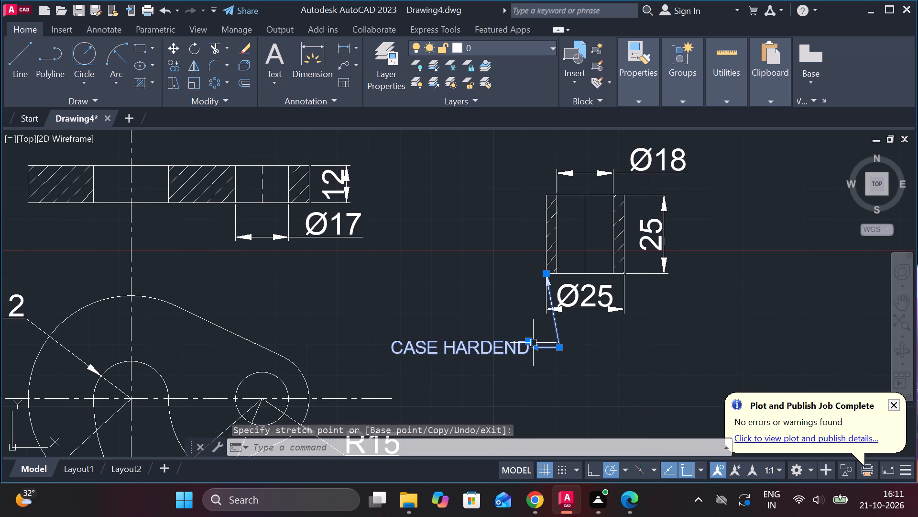
{"action": "left_click", "coordinate": [530, 340]}
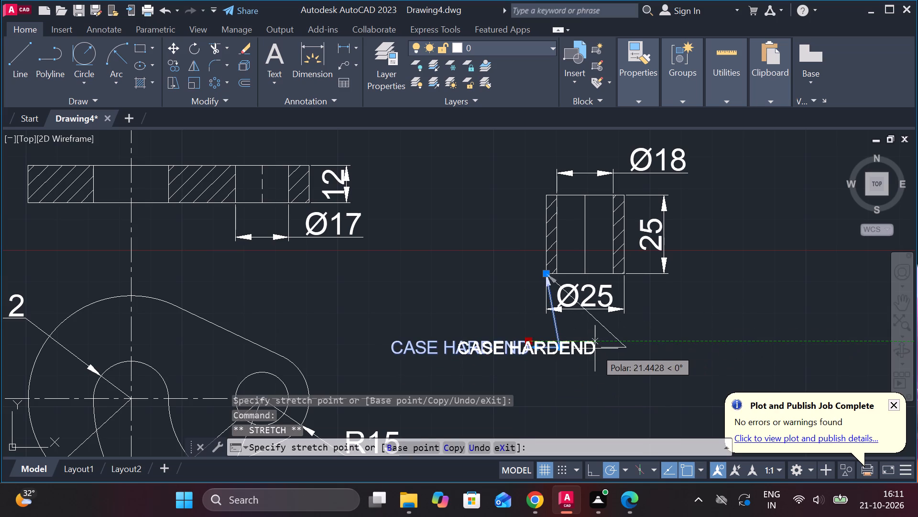
{"action": "left_click", "coordinate": [633, 347]}
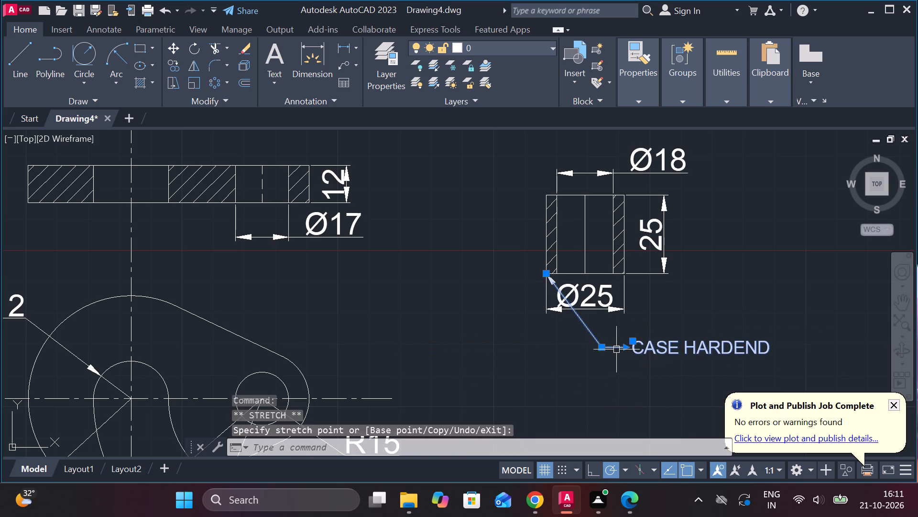
{"action": "left_click", "coordinate": [627, 348]}
{"action": "left_click", "coordinate": [675, 344]}
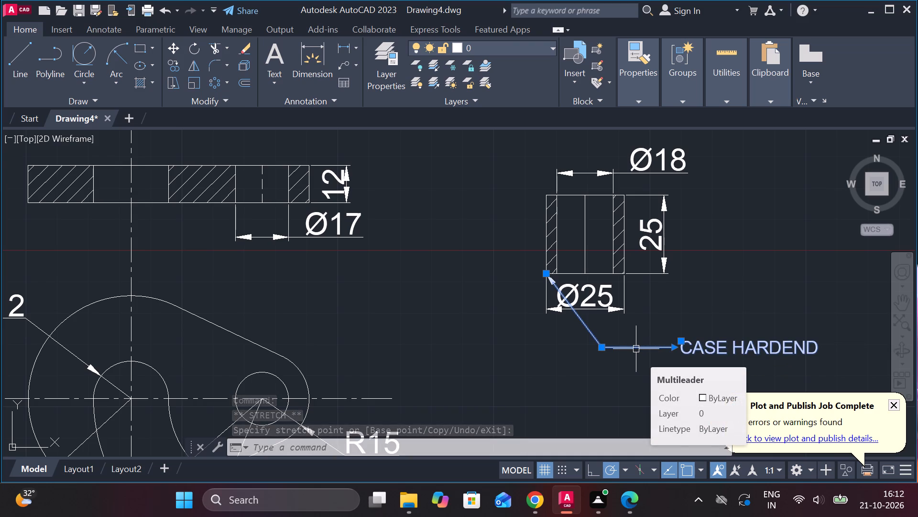
{"action": "left_click", "coordinate": [602, 348]}
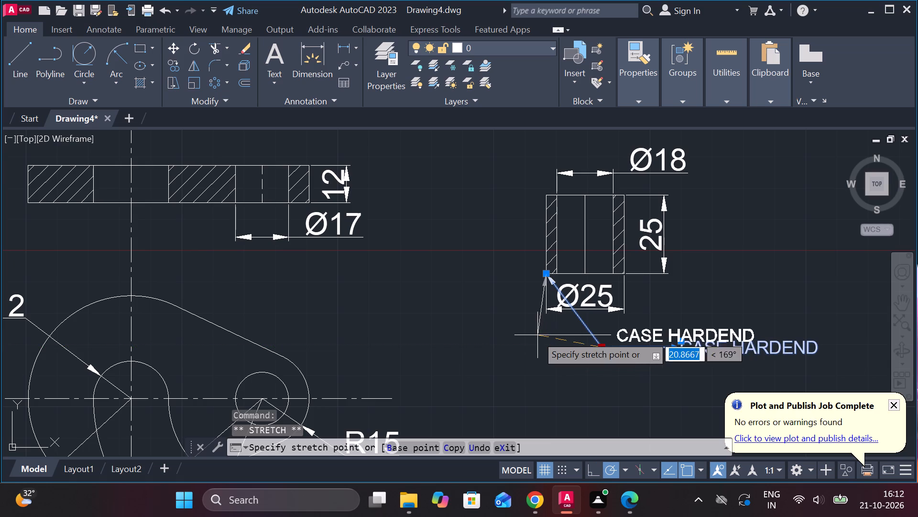
{"action": "left_click", "coordinate": [477, 330]}
{"action": "key", "text": "Escape"}
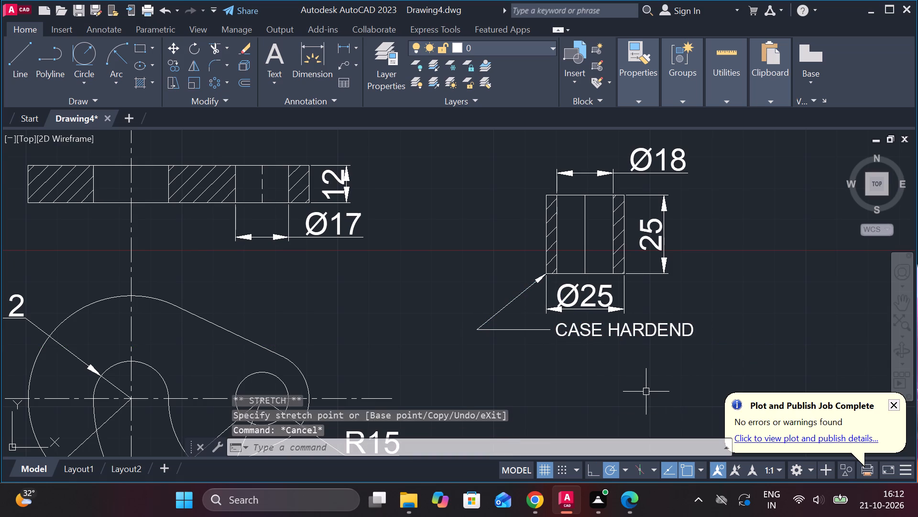
Copy the 9.SCREW (MILD STEEL) 1 NO. label to below the CASE HARDEND note.
{"action": "scroll", "coordinate": [609, 370], "scroll_direction": "down", "scroll_amount": 2}
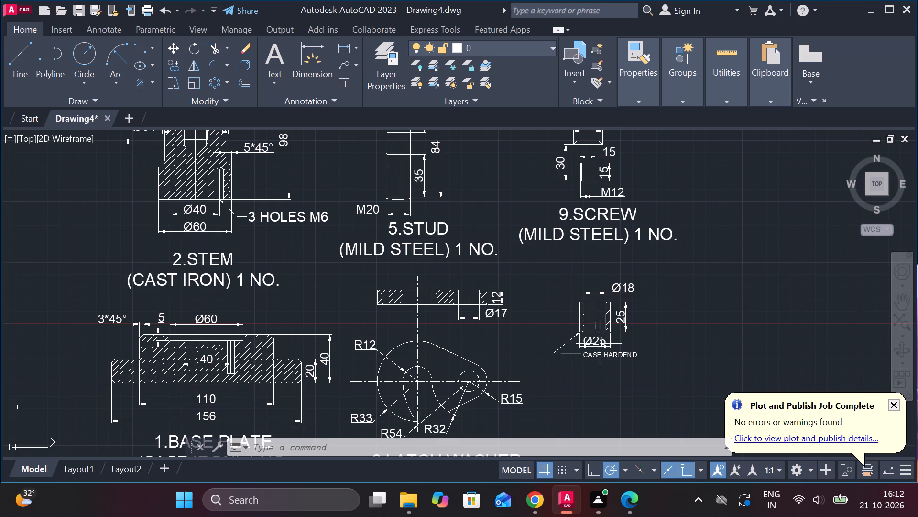
{"action": "left_click", "coordinate": [585, 236]}
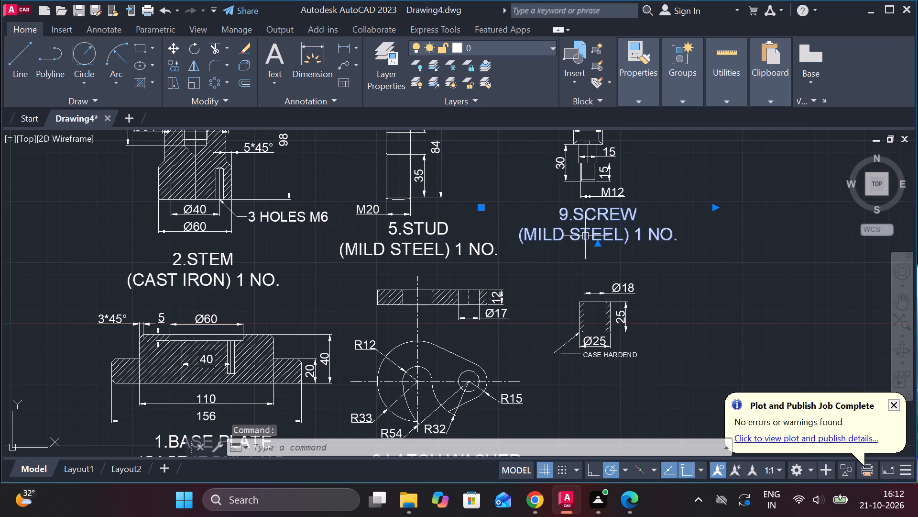
{"action": "type", "text": "CO"}
{"action": "key", "text": "Return"}
{"action": "left_click", "coordinate": [607, 256]}
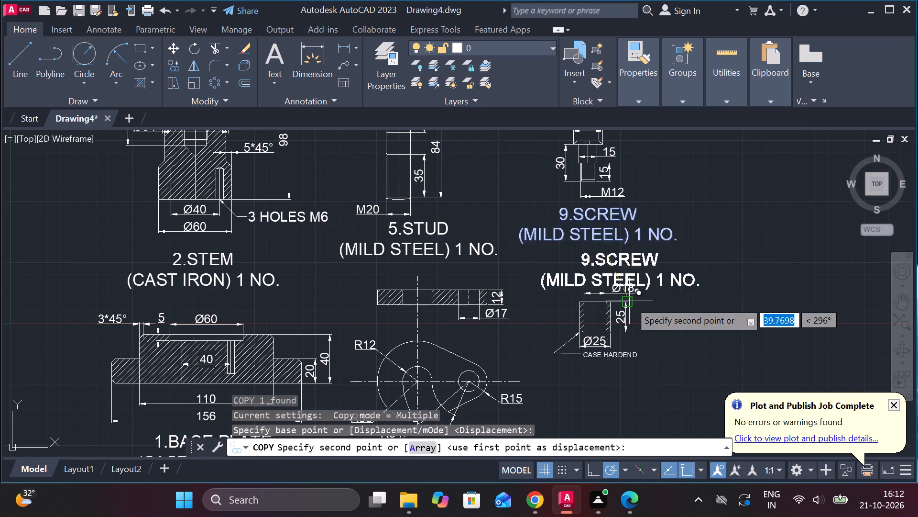
{"action": "scroll", "coordinate": [629, 301], "scroll_direction": "down", "scroll_amount": 1}
{"action": "scroll", "coordinate": [645, 379], "scroll_direction": "up", "scroll_amount": 3}
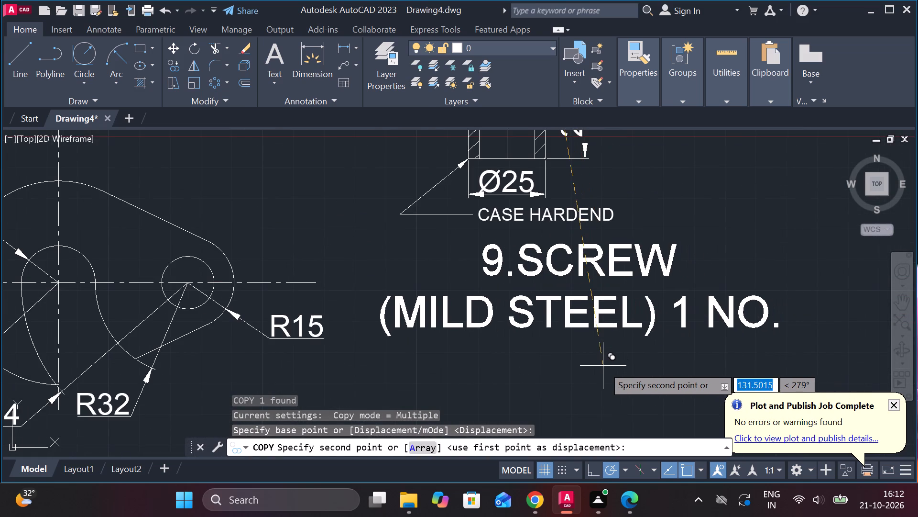
{"action": "left_click", "coordinate": [572, 358]}
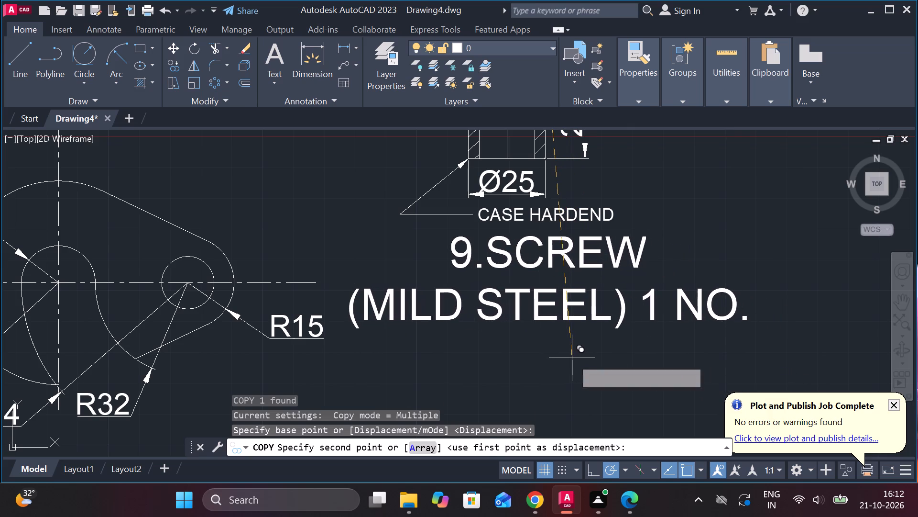
{"action": "key", "text": "Escape"}
Change the first line of the copied label to 7.BUSH.
{"action": "double_click", "coordinate": [617, 246]}
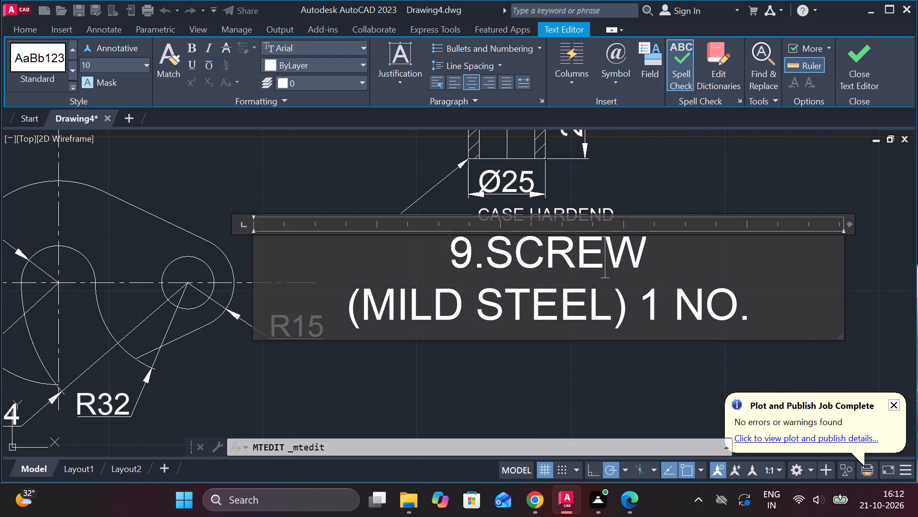
{"action": "left_click", "coordinate": [472, 254]}
{"action": "key", "text": "BackSpace"}
{"action": "key", "text": "7"}
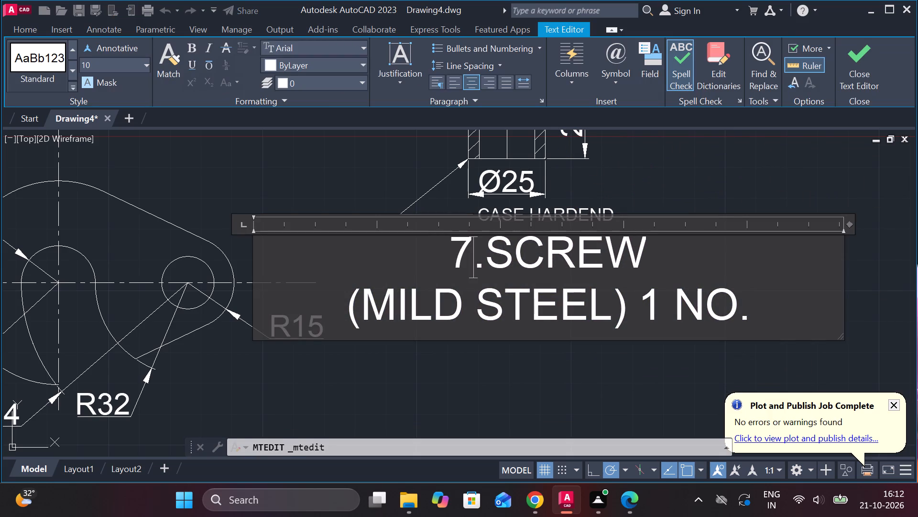
{"action": "left_click", "coordinate": [640, 263]}
{"action": "key", "text": "BackSpace"}
{"action": "key", "text": "BackSpace"}
{"action": "key", "text": "BackSpace"}
{"action": "key", "text": "BackSpace"}
{"action": "key", "text": "BackSpace"}
{"action": "type", "text": "BUSH"}
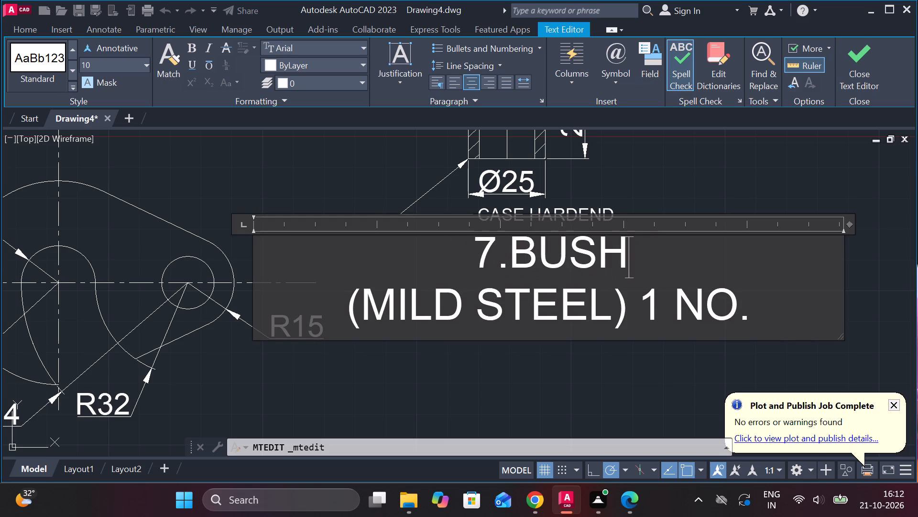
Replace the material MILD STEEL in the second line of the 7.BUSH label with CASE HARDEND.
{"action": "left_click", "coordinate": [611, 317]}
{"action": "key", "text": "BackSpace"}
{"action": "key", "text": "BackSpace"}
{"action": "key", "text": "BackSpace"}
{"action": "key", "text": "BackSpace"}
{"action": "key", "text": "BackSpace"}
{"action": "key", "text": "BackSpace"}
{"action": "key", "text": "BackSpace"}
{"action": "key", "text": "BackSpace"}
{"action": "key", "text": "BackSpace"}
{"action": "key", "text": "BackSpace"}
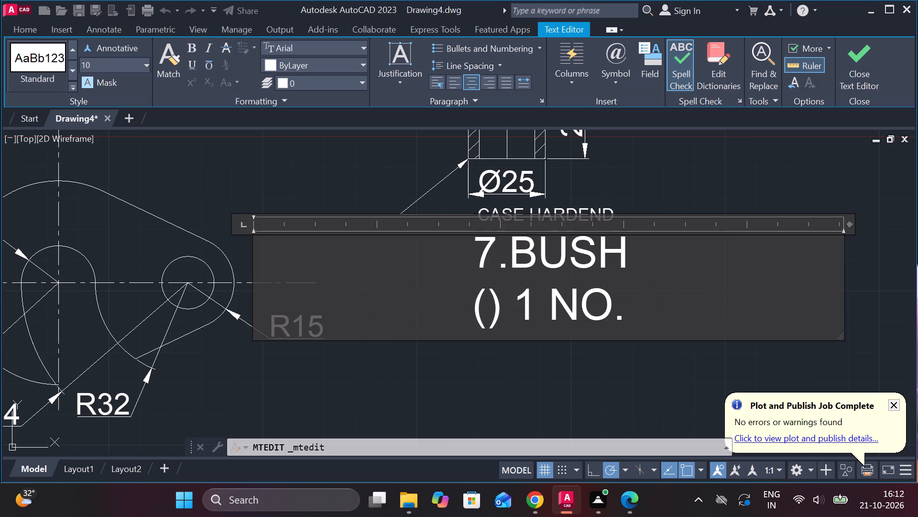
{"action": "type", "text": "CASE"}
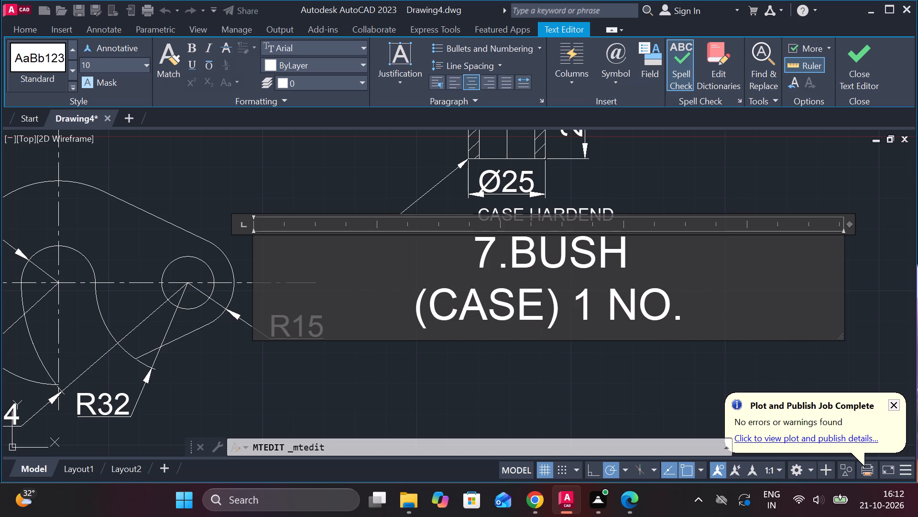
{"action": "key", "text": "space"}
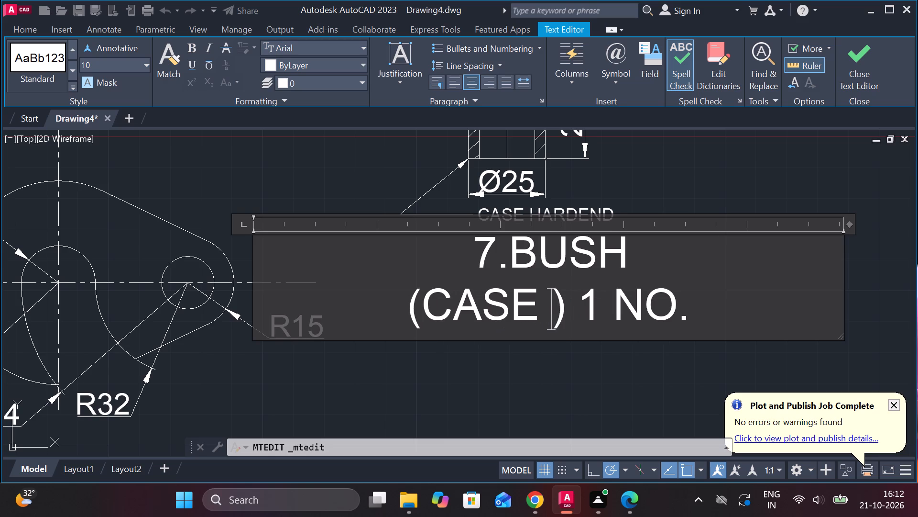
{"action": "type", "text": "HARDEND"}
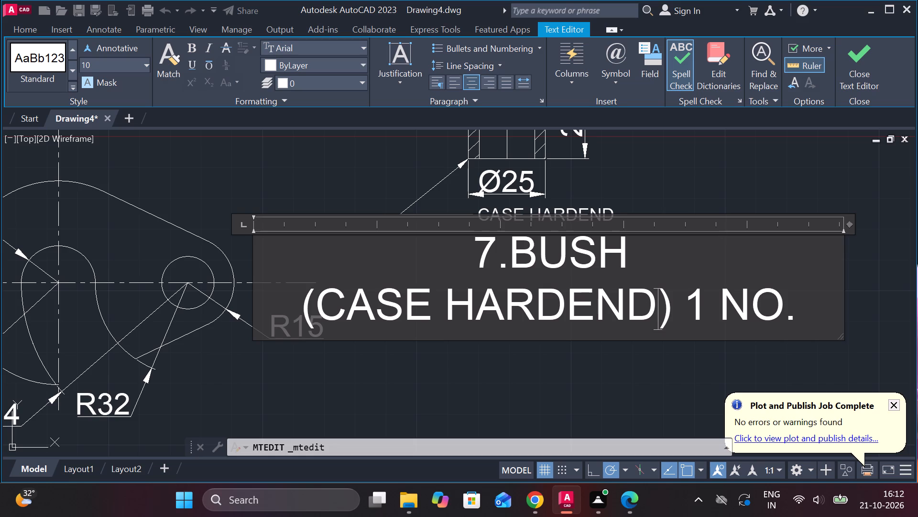
Change the second line of the 7.BUSH label to (STEEL) 6 NO. and finish editing the text.
{"action": "key", "text": "BackSpace"}
{"action": "key", "text": "BackSpace"}
{"action": "key", "text": "BackSpace"}
{"action": "key", "text": "BackSpace"}
{"action": "key", "text": "BackSpace"}
{"action": "key", "text": "BackSpace"}
{"action": "key", "text": "BackSpace"}
{"action": "key", "text": "BackSpace"}
{"action": "key", "text": "BackSpace"}
{"action": "key", "text": "BackSpace"}
{"action": "key", "text": "BackSpace"}
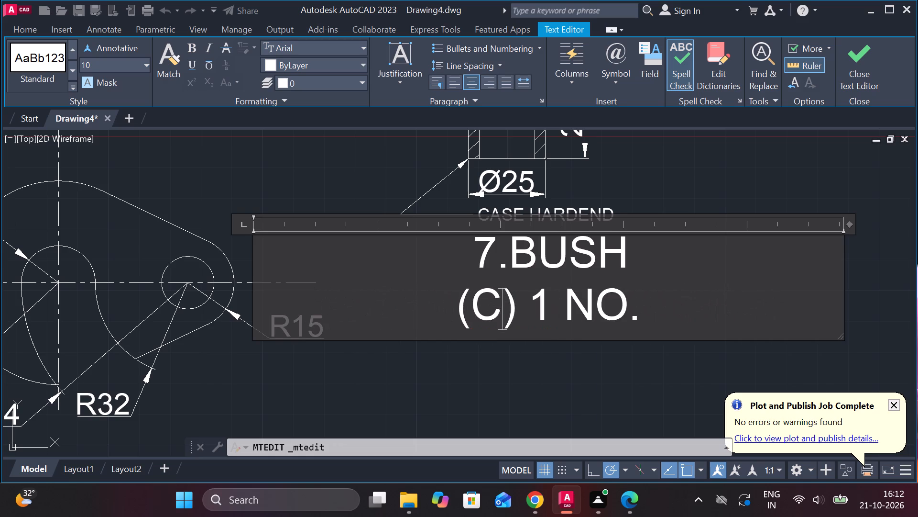
{"action": "key", "text": "BackSpace"}
{"action": "type", "text": "STEEL"}
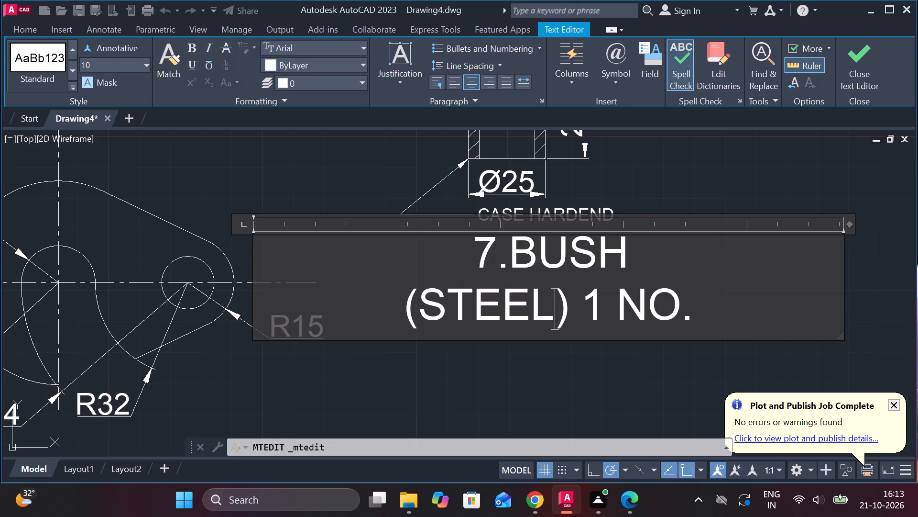
{"action": "left_click", "coordinate": [609, 308]}
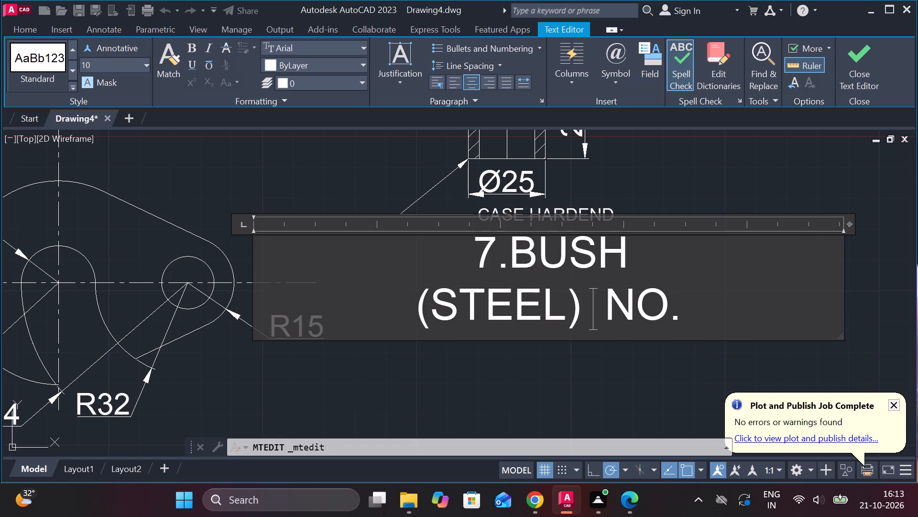
{"action": "key", "text": "BackSpace"}
{"action": "key", "text": "6"}
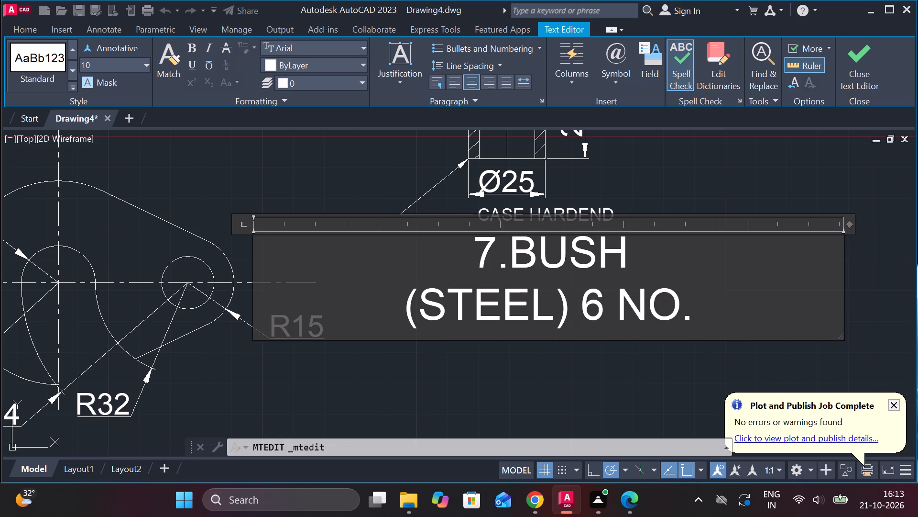
{"action": "left_click", "coordinate": [850, 60]}
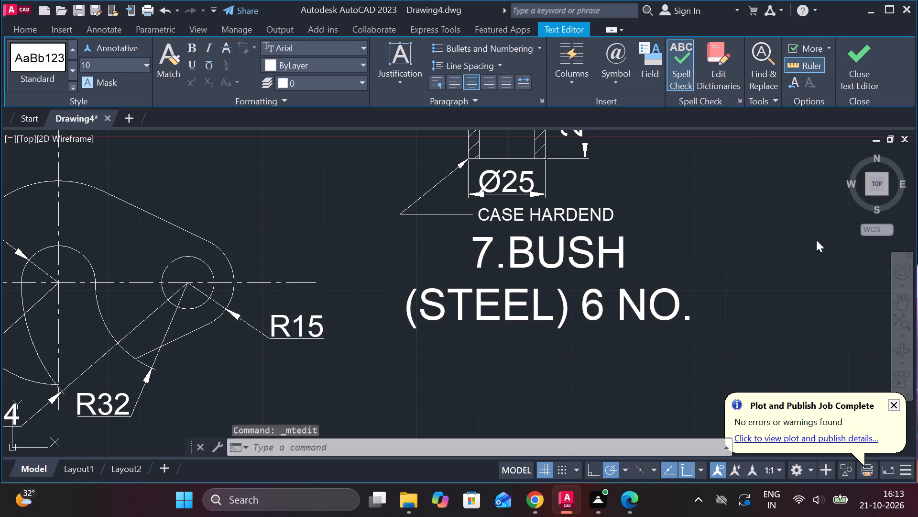
Move the whole bush drawing, with its dimensions, leader and label, slightly upward to just beneath the 9.SCREW label.
{"action": "scroll", "coordinate": [731, 264], "scroll_direction": "down", "scroll_amount": 2}
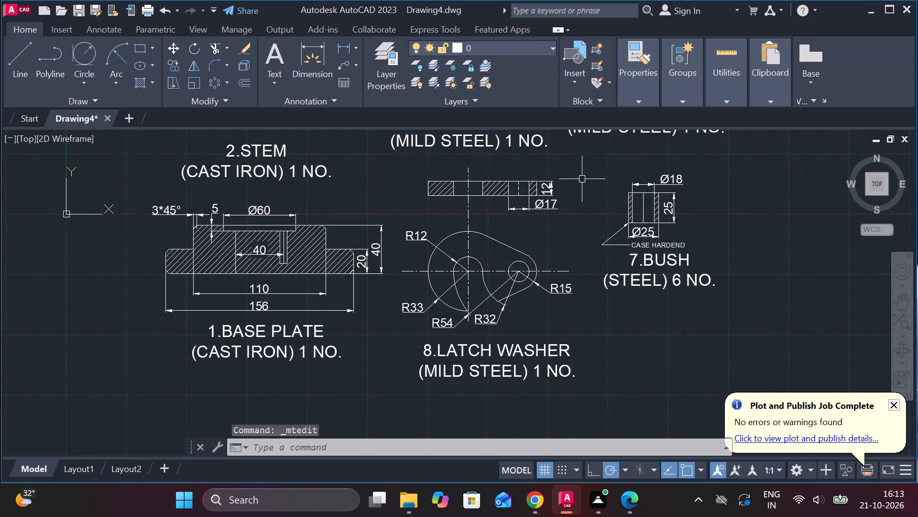
{"action": "left_click", "coordinate": [582, 174]}
{"action": "left_click", "coordinate": [737, 306]}
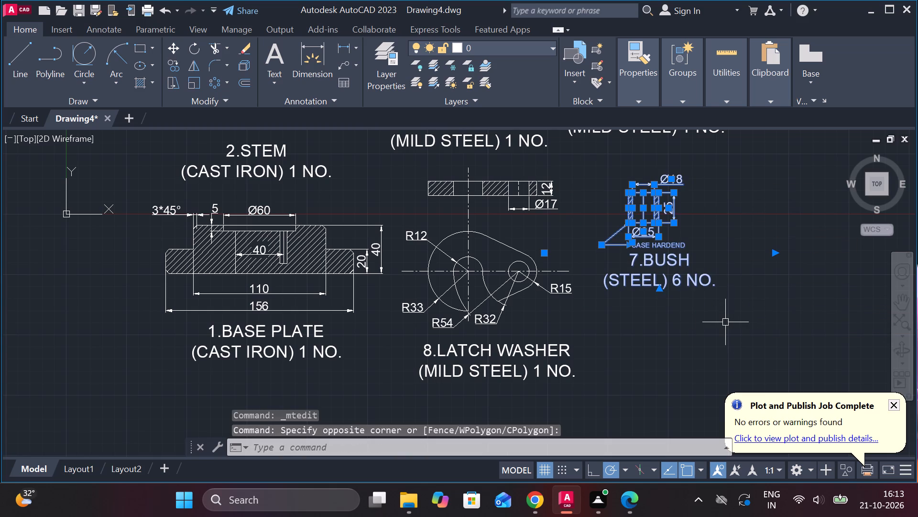
{"action": "key", "text": "m"}
{"action": "key", "text": "Return"}
{"action": "left_click", "coordinate": [725, 321]}
{"action": "scroll", "coordinate": [817, 281], "scroll_direction": "down", "scroll_amount": 3}
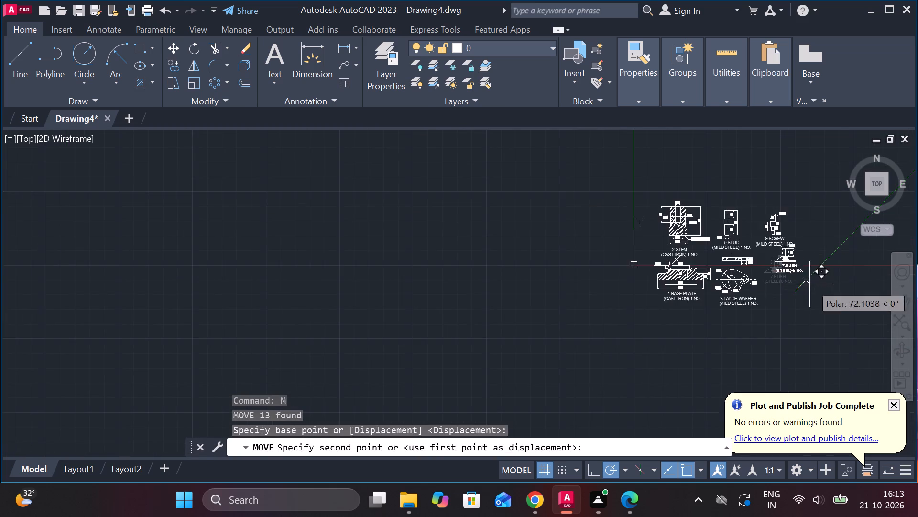
{"action": "scroll", "coordinate": [798, 284], "scroll_direction": "up", "scroll_amount": 3}
{"action": "middle_click_drag", "start_coordinate": [796, 293], "coordinate": [695, 379]}
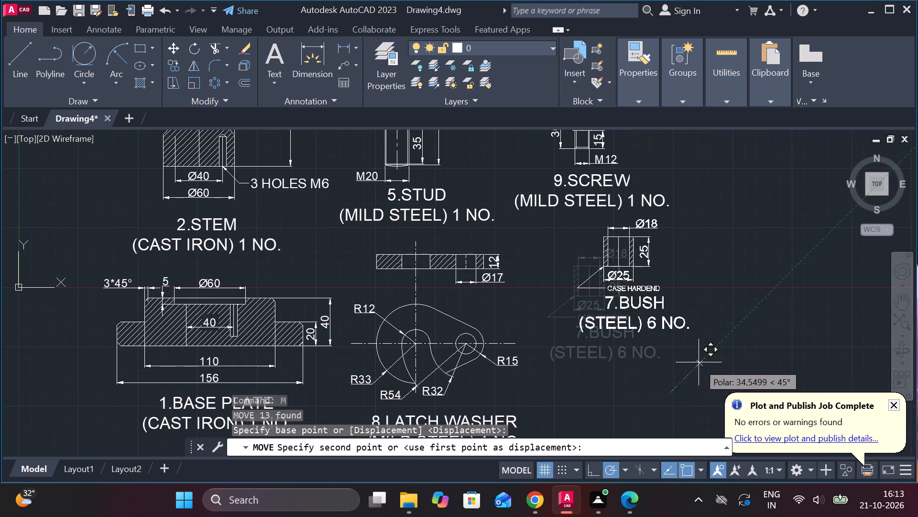
{"action": "left_click", "coordinate": [668, 361]}
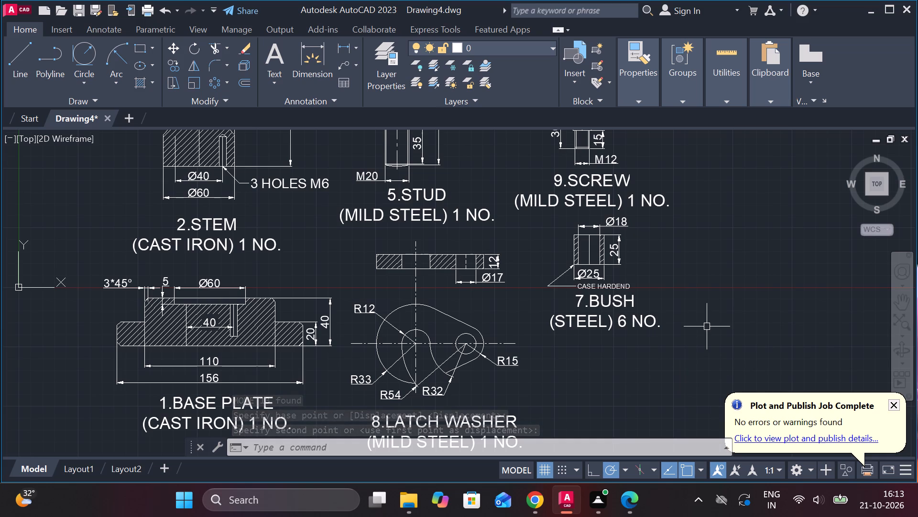
Draw a closed 216 by 25 horizontal rectangle from lines in the empty area to the right of the screw drawing.
{"action": "scroll", "coordinate": [708, 314], "scroll_direction": "down", "scroll_amount": 1}
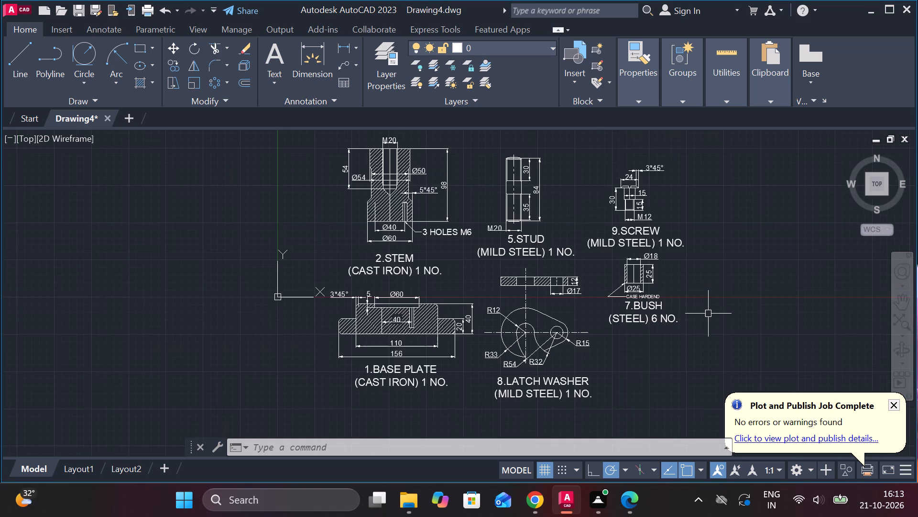
{"action": "middle_click_drag", "start_coordinate": [699, 314], "coordinate": [462, 362]}
{"action": "middle_click_drag", "start_coordinate": [605, 243], "coordinate": [519, 264]}
{"action": "scroll", "coordinate": [535, 235], "scroll_direction": "up", "scroll_amount": 1}
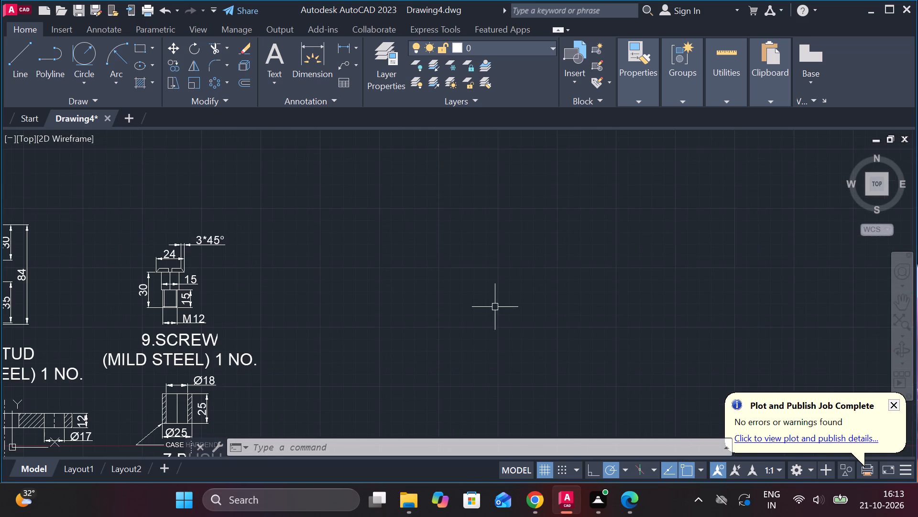
{"action": "middle_click_drag", "start_coordinate": [495, 307], "coordinate": [493, 290]}
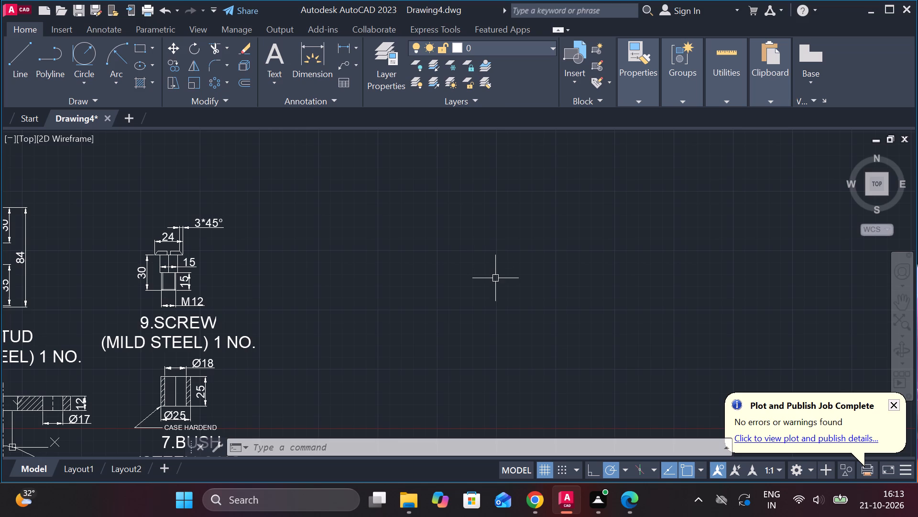
{"action": "key", "text": "l"}
{"action": "key", "text": "Return"}
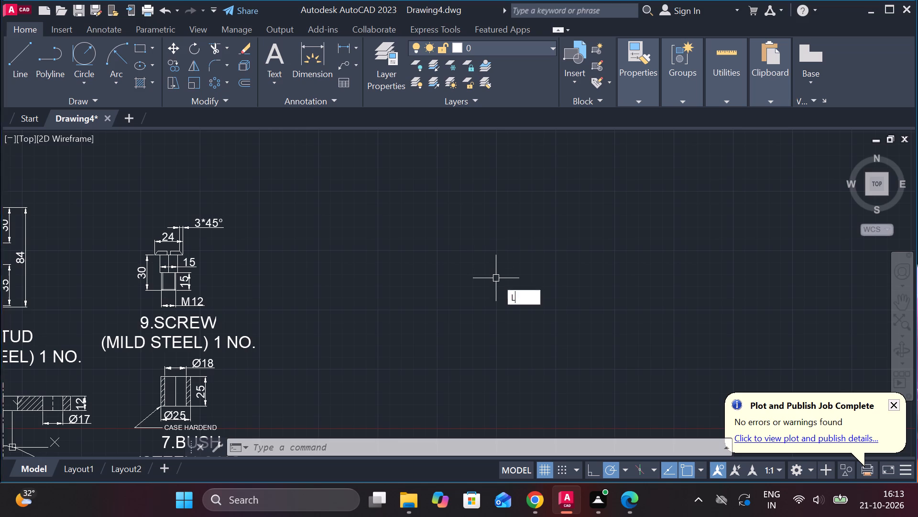
{"action": "left_click", "coordinate": [445, 214]}
{"action": "type", "text": "216"}
{"action": "key", "text": "space"}
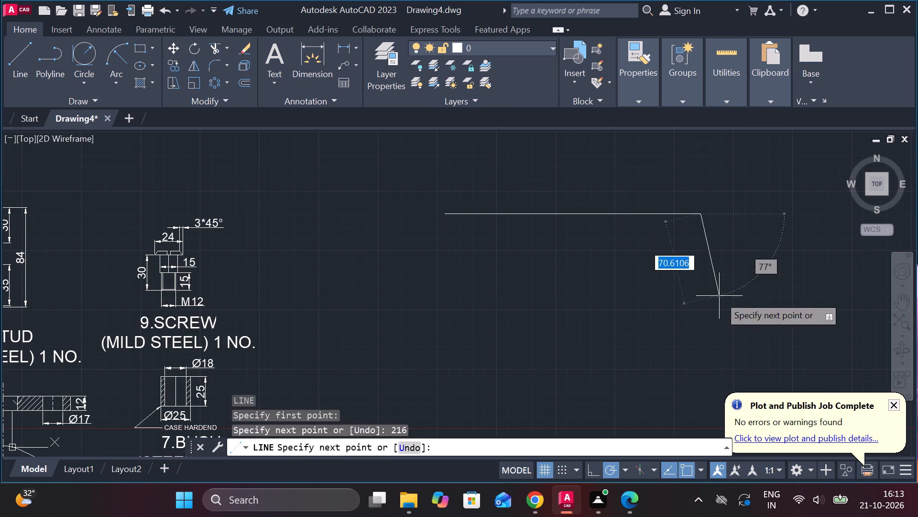
{"action": "type", "text": "25"}
{"action": "key", "text": "space"}
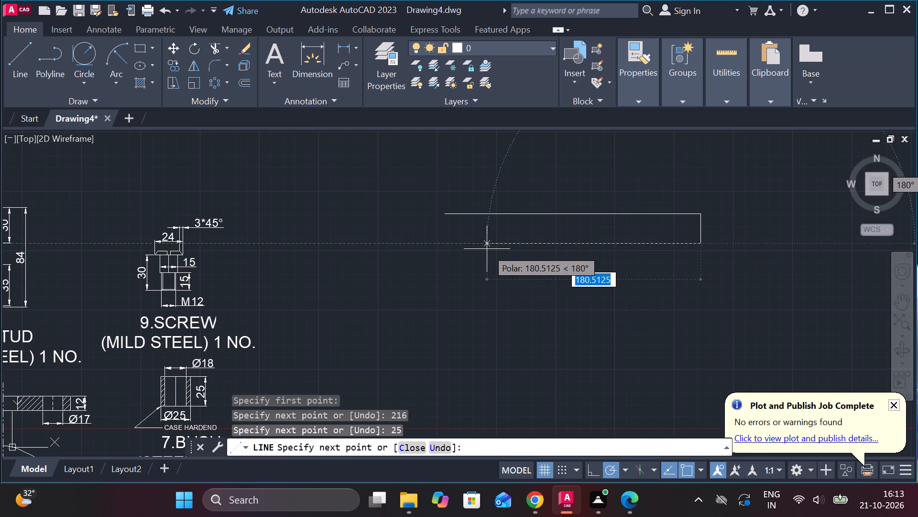
{"action": "type", "text": "216"}
{"action": "key", "text": "Return"}
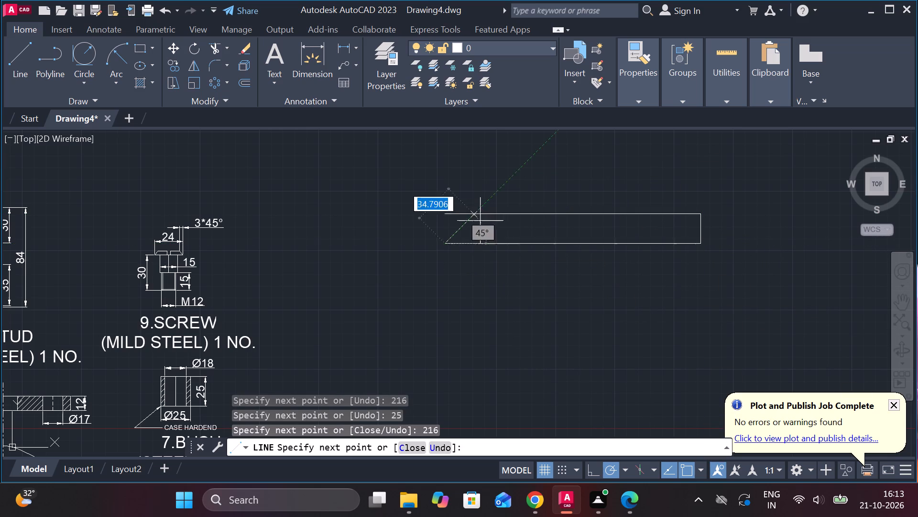
{"action": "left_click", "coordinate": [448, 214]}
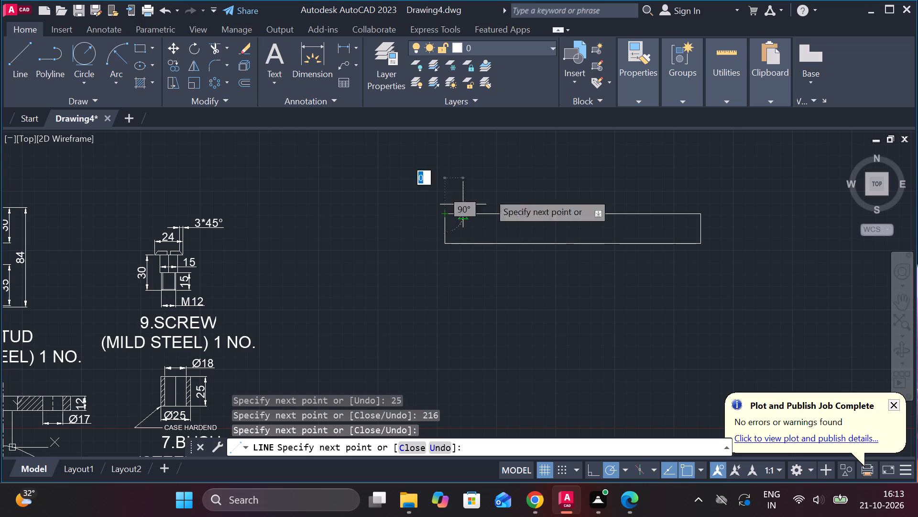
{"action": "key", "text": "Escape"}
Draw a long vertical line straight down from the midpoint of the rectangle's lower edge.
{"action": "key", "text": "l"}
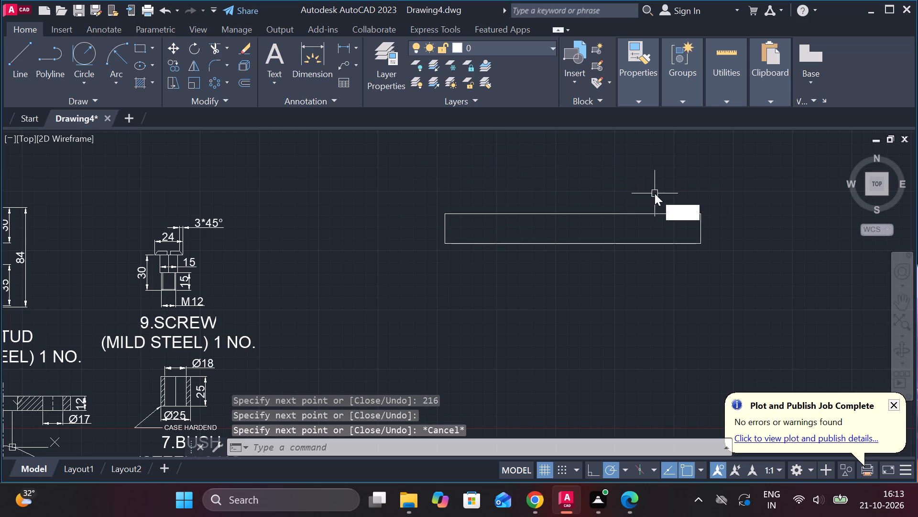
{"action": "key", "text": "Return"}
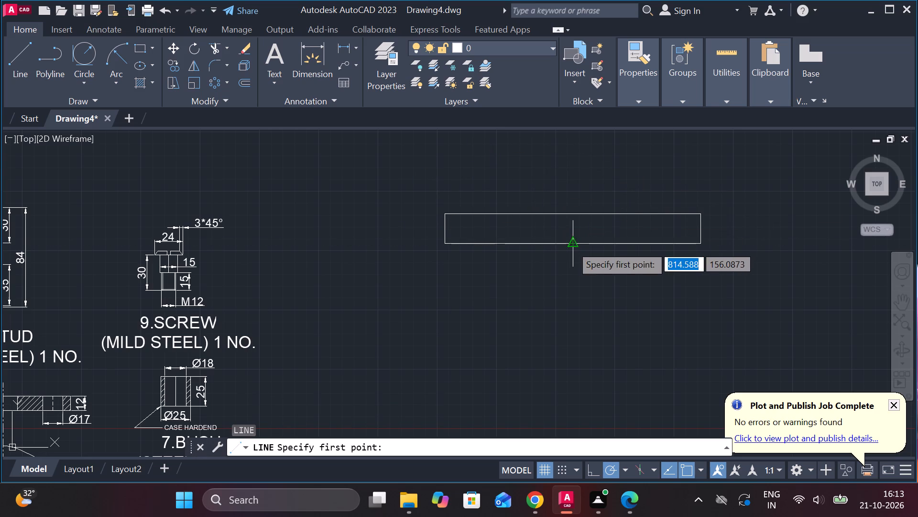
{"action": "left_click", "coordinate": [571, 245]}
{"action": "middle_click_drag", "start_coordinate": [566, 397], "coordinate": [564, 356]}
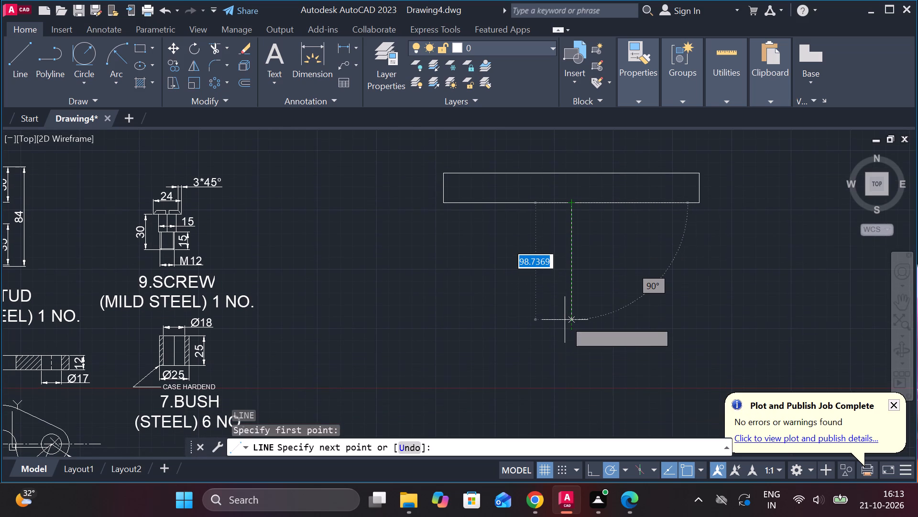
{"action": "scroll", "coordinate": [565, 320], "scroll_direction": "down", "scroll_amount": 1}
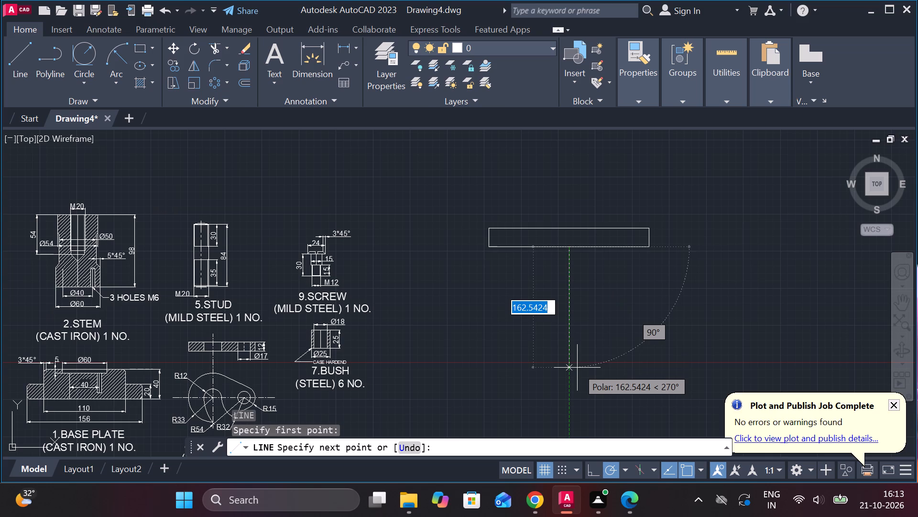
{"action": "left_click", "coordinate": [577, 389]}
{"action": "key", "text": "Escape"}
Draw a circle of diameter 216 centred on the midpoint of the vertical line.
{"action": "scroll", "coordinate": [613, 359], "scroll_direction": "up", "scroll_amount": 1}
{"action": "type", "text": "C"}
{"action": "key", "text": "space"}
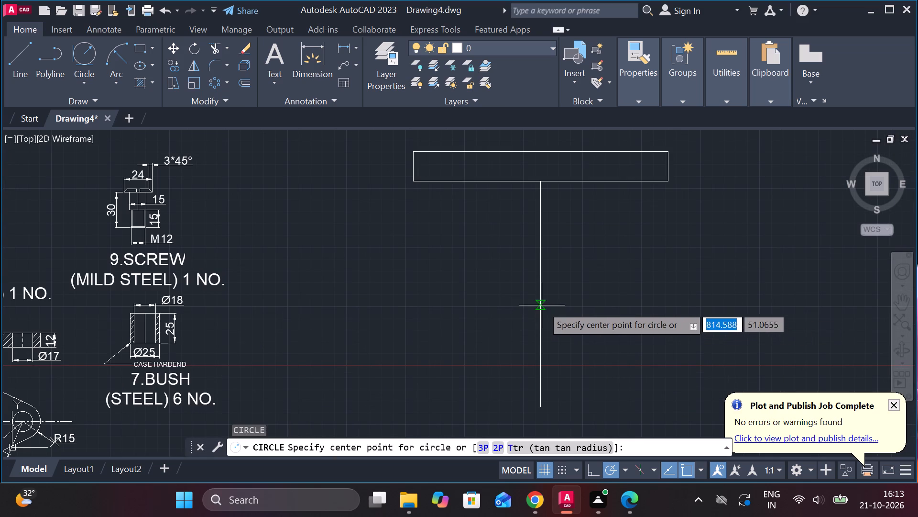
{"action": "left_click", "coordinate": [542, 305]}
{"action": "type", "text": "D"}
{"action": "key", "text": "space"}
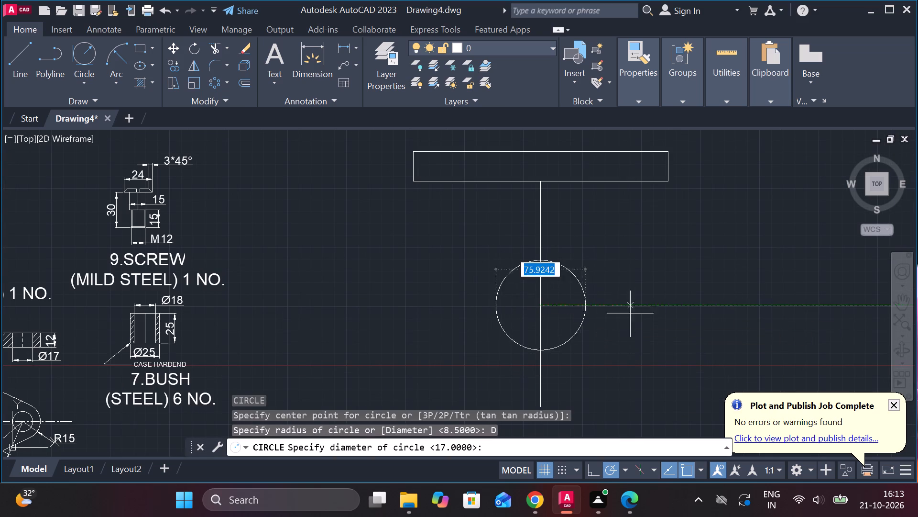
{"action": "type", "text": "216"}
{"action": "key", "text": "Return"}
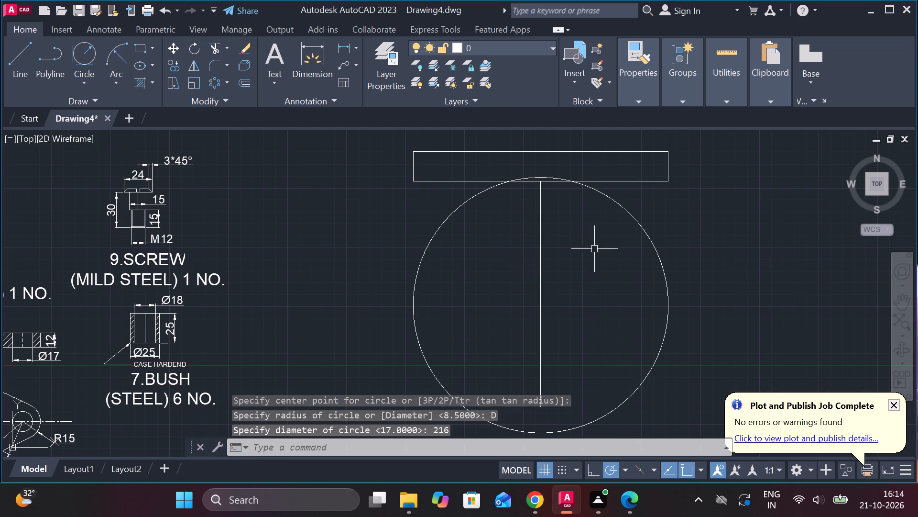
Move the 216 diameter circle down along the vertical line so that it sits clear of the rectangle.
{"action": "left_click", "coordinate": [603, 198]}
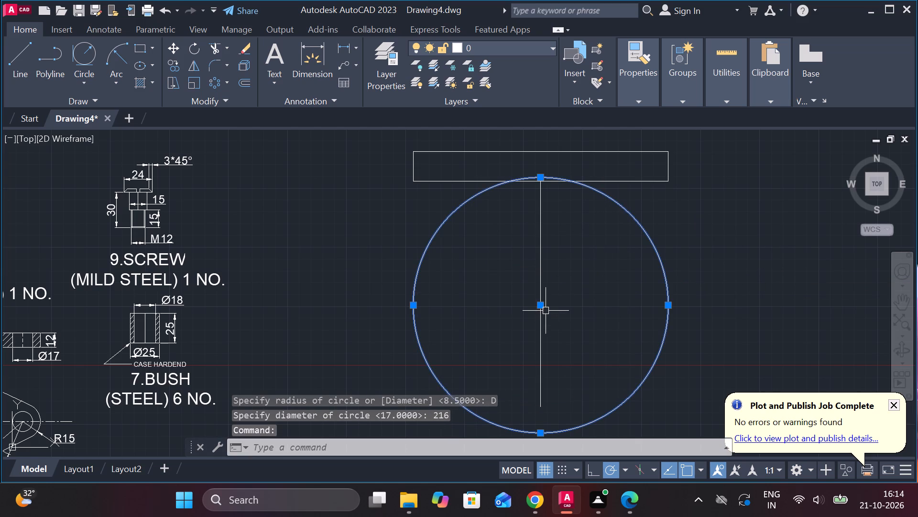
{"action": "left_click", "coordinate": [543, 307]}
{"action": "left_click", "coordinate": [544, 356]}
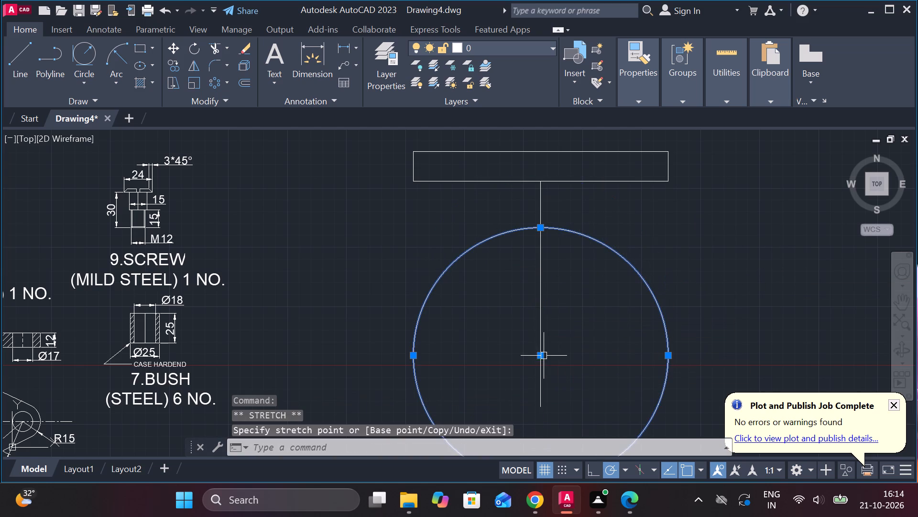
{"action": "key", "text": "Escape"}
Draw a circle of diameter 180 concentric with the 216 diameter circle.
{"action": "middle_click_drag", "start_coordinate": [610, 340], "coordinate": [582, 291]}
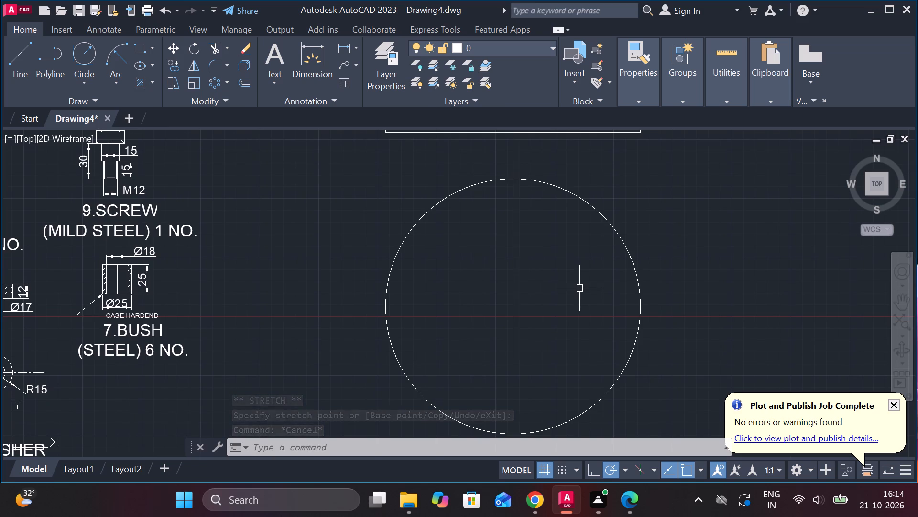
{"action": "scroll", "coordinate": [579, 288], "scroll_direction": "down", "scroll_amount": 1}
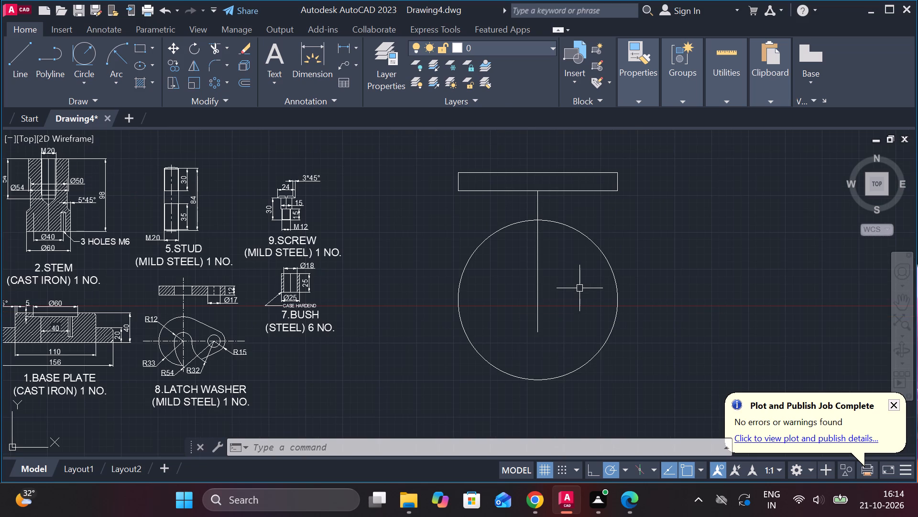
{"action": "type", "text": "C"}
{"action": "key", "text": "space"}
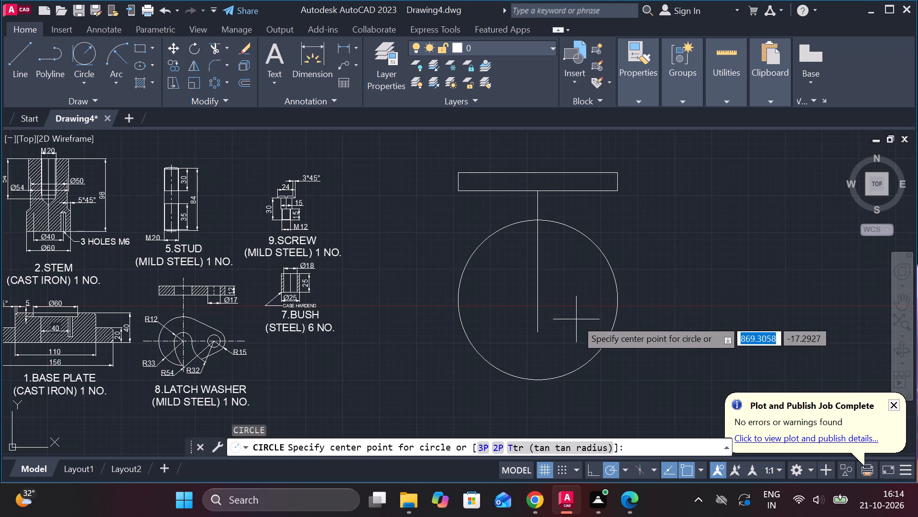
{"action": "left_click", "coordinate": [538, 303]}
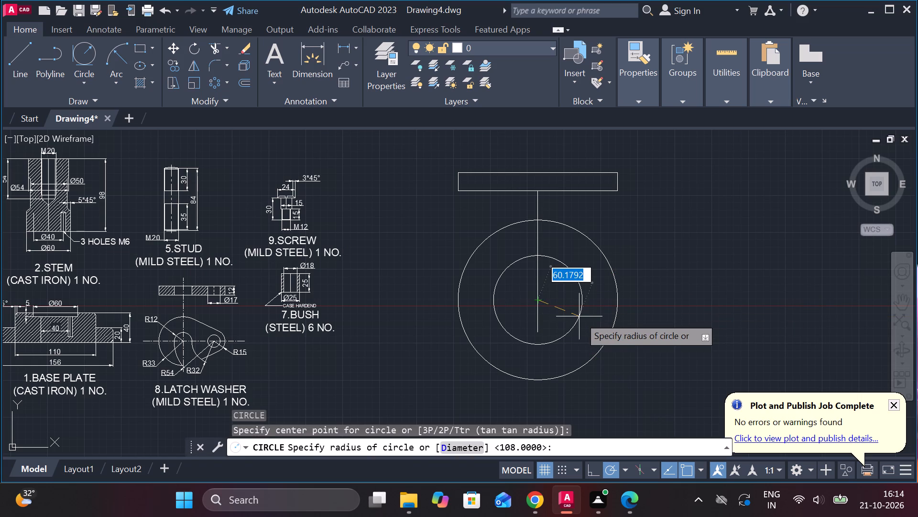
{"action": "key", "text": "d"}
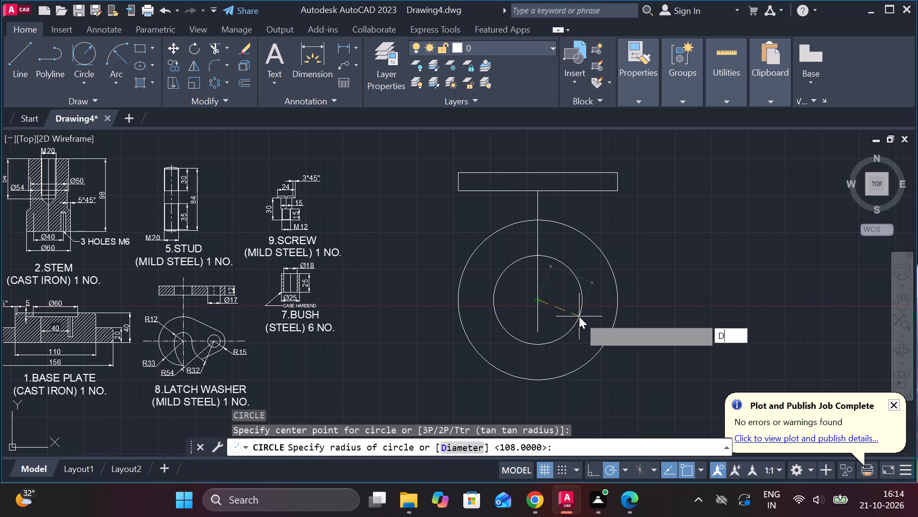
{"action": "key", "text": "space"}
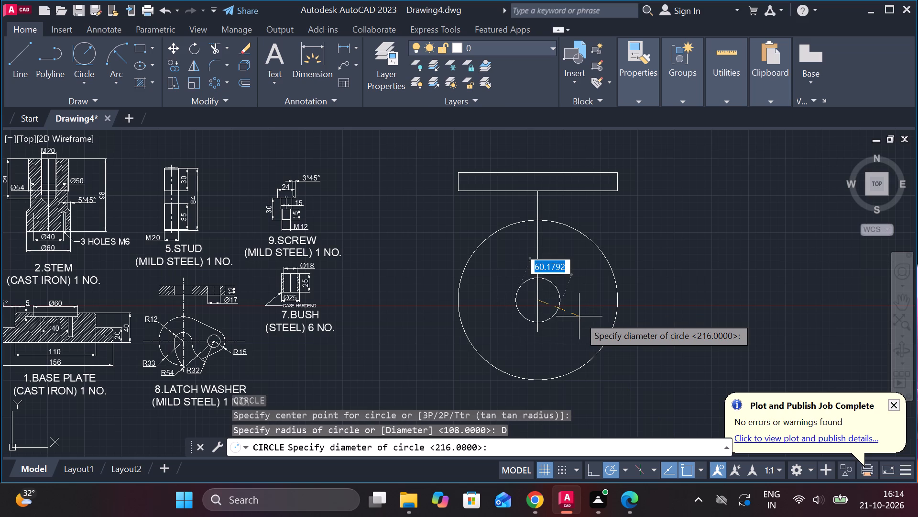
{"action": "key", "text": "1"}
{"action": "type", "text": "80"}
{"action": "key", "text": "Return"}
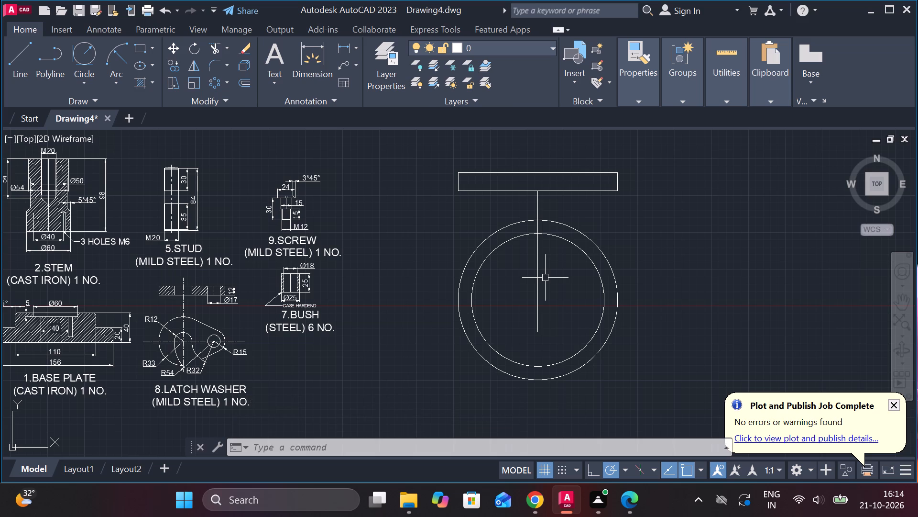
Erase the outer 216 diameter circle.
{"action": "left_click", "coordinate": [480, 244]}
{"action": "type", "text": "E"}
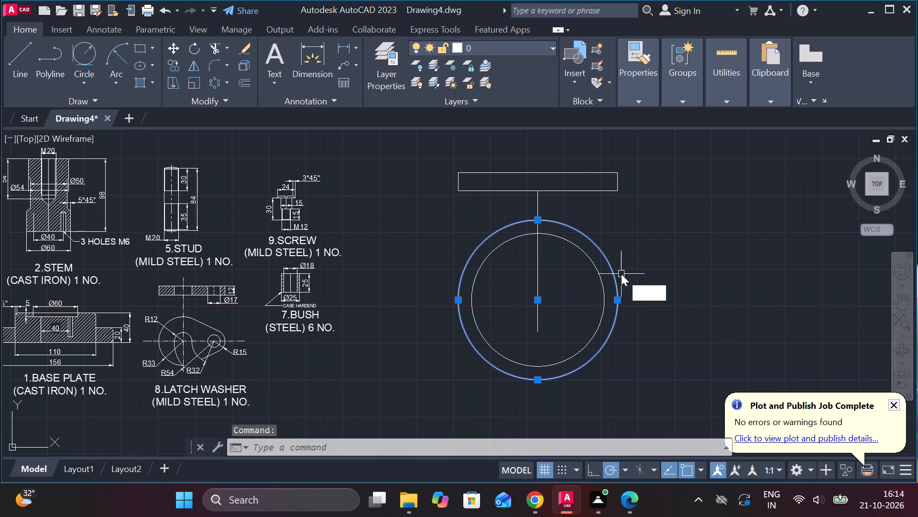
{"action": "key", "text": "space"}
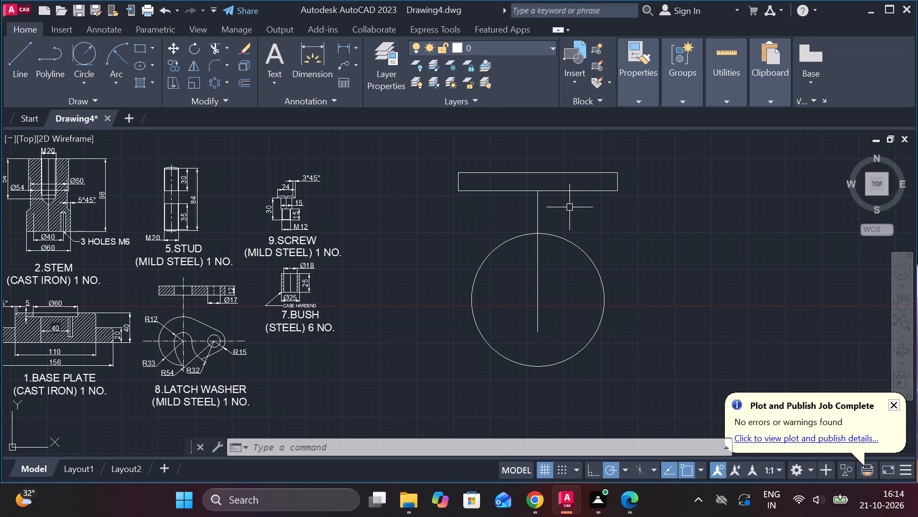
Draw a 90 long horizontal line from the midpoint of the rectangle's upper edge toward its right end.
{"action": "key", "text": "l"}
{"action": "key", "text": "Return"}
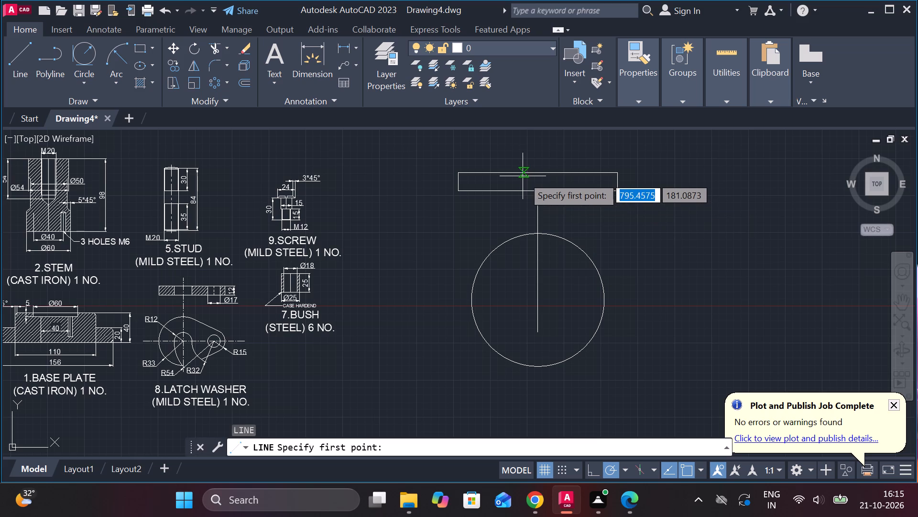
{"action": "left_click", "coordinate": [535, 174]}
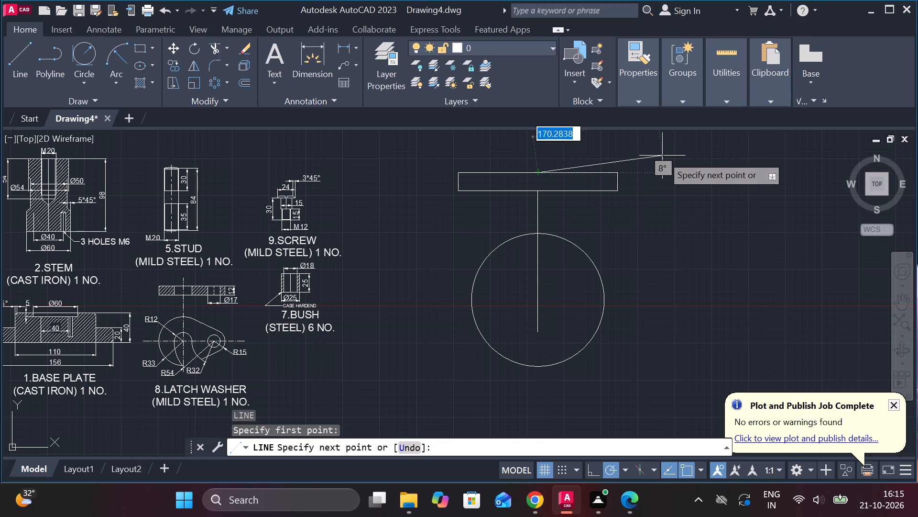
{"action": "type", "text": "90"}
{"action": "key", "text": "Return"}
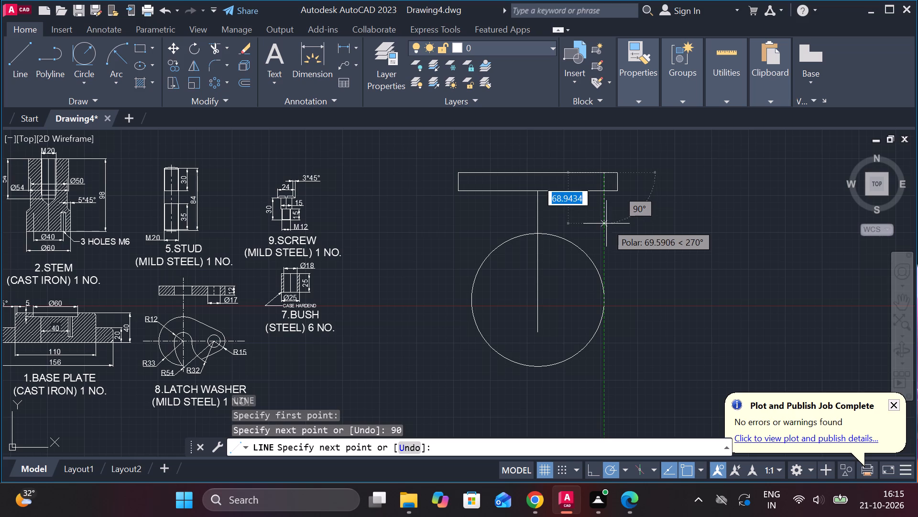
{"action": "key", "text": "Escape"}
Draw a line 80 to the right from the midpoint of the rectangle's upper edge, continuing about 59 straight down.
{"action": "key", "text": "l"}
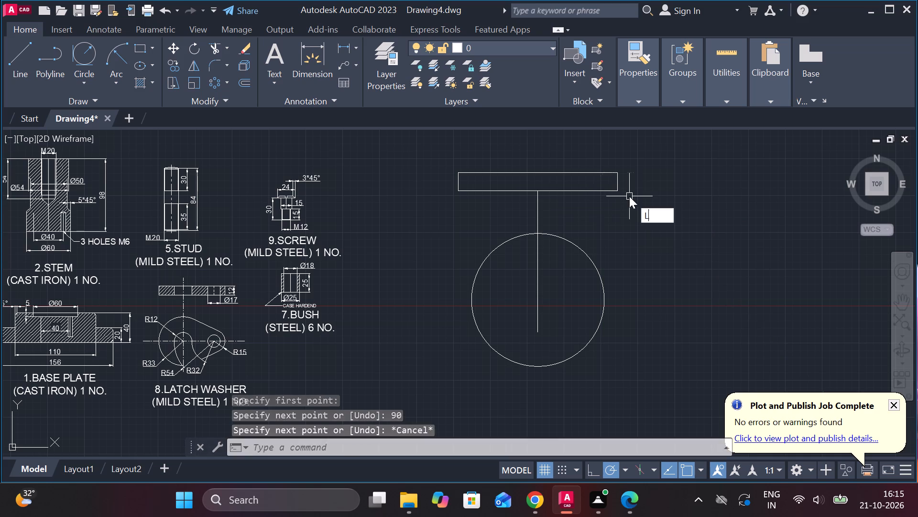
{"action": "key", "text": "Return"}
{"action": "left_click", "coordinate": [539, 177]}
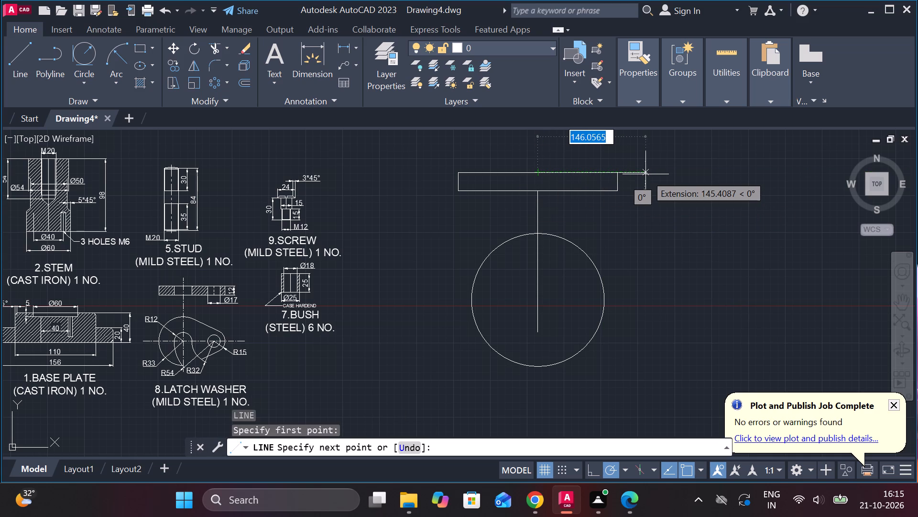
{"action": "type", "text": "80"}
{"action": "key", "text": "Return"}
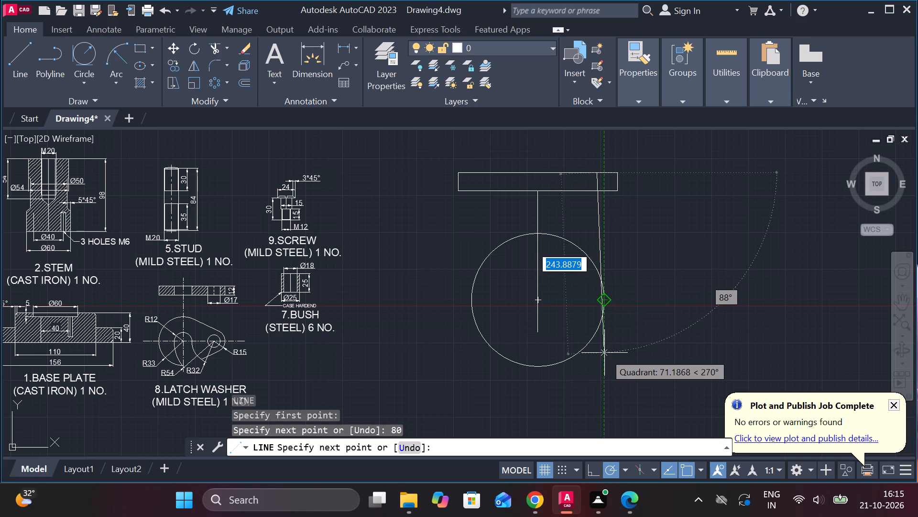
{"action": "scroll", "coordinate": [604, 213], "scroll_direction": "up", "scroll_amount": 2}
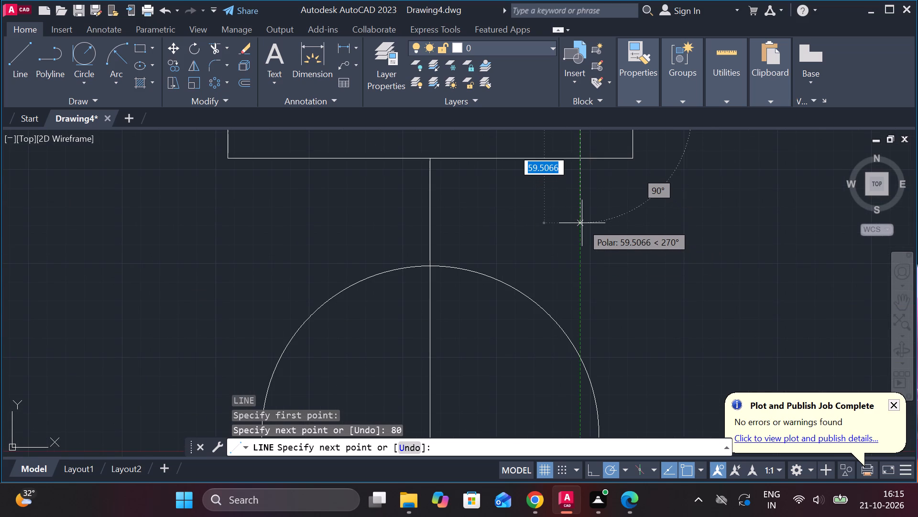
{"action": "scroll", "coordinate": [582, 223], "scroll_direction": "down", "scroll_amount": 1}
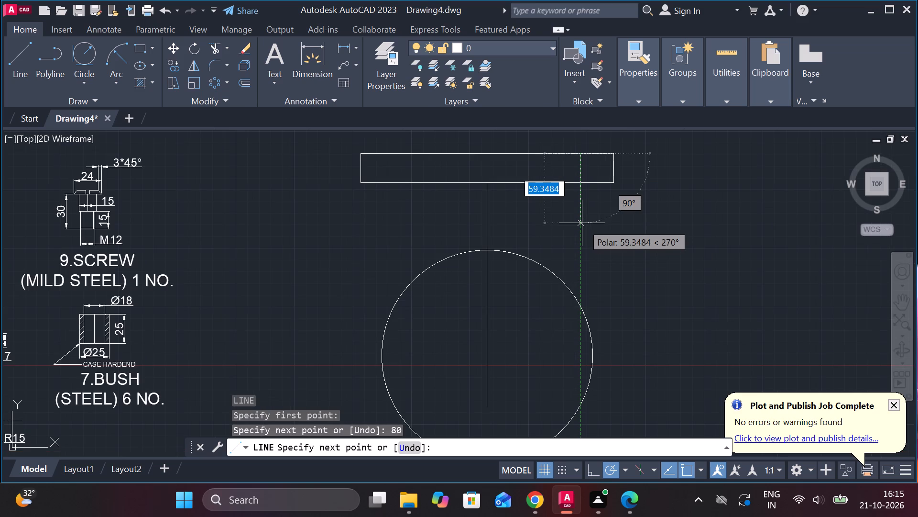
{"action": "left_click", "coordinate": [582, 223]}
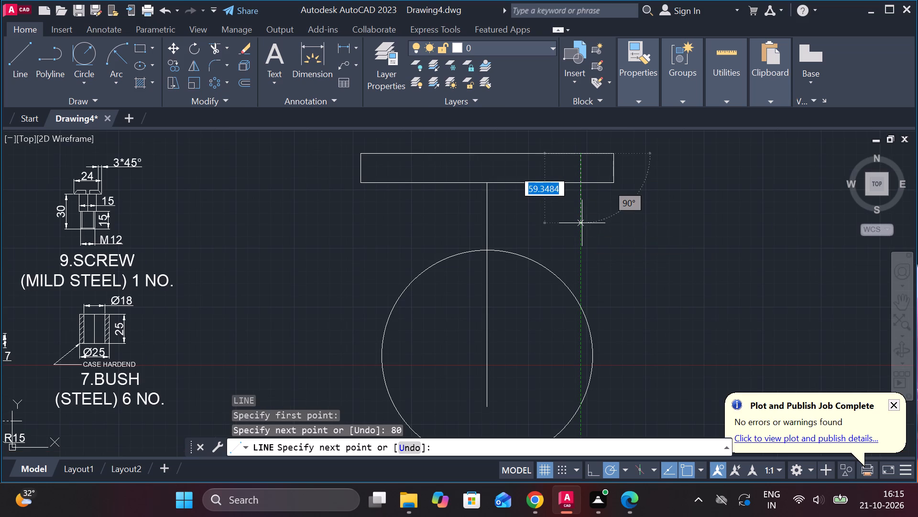
{"action": "key", "text": "Escape"}
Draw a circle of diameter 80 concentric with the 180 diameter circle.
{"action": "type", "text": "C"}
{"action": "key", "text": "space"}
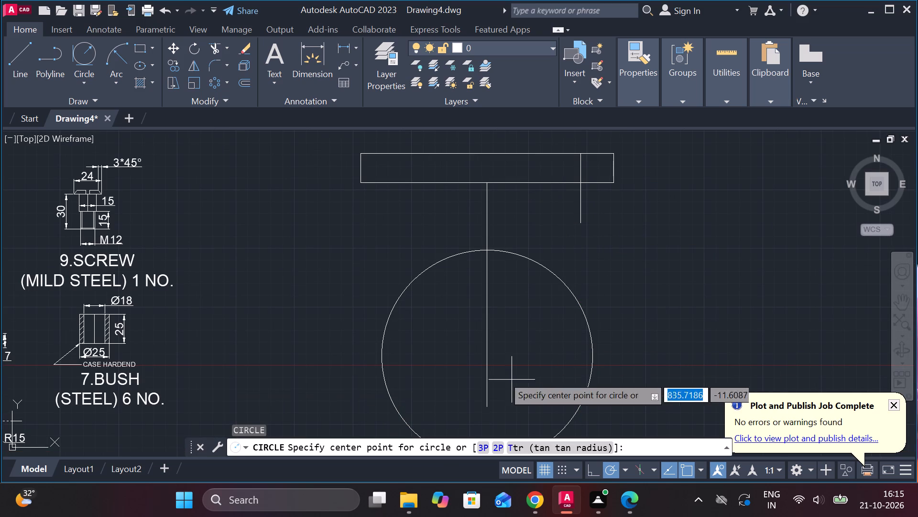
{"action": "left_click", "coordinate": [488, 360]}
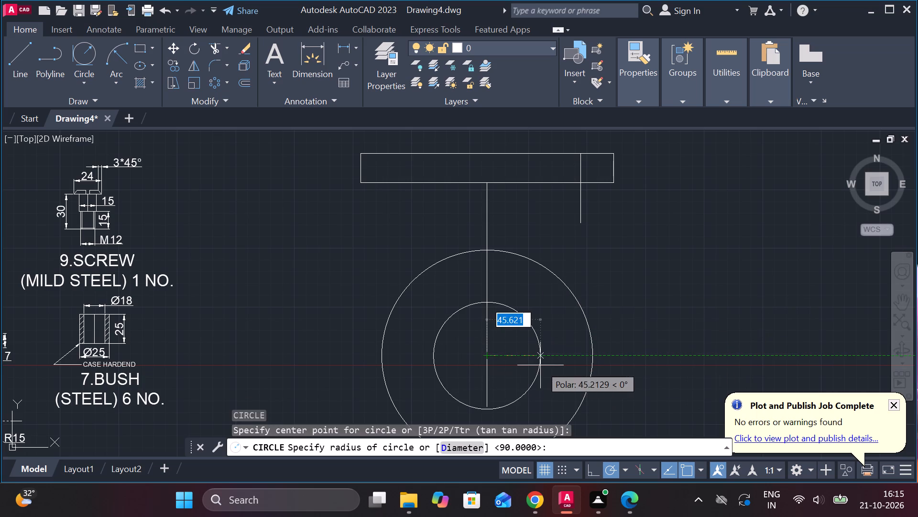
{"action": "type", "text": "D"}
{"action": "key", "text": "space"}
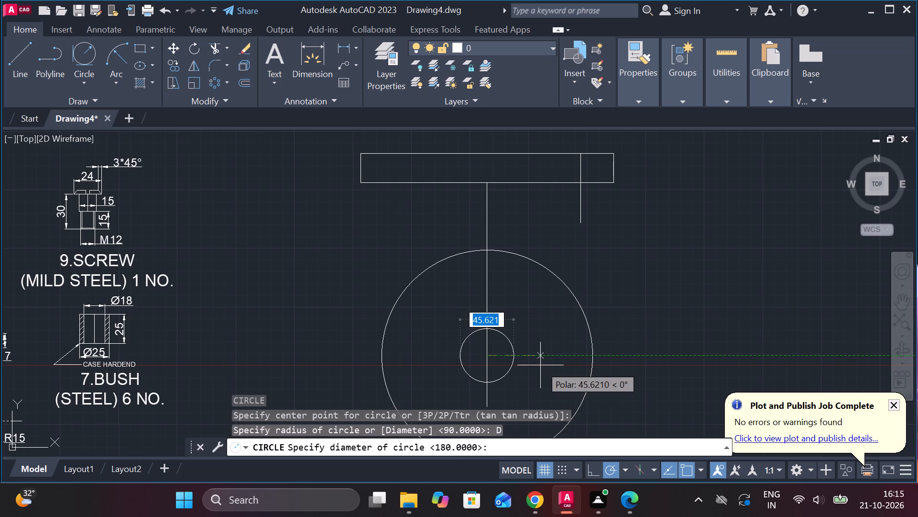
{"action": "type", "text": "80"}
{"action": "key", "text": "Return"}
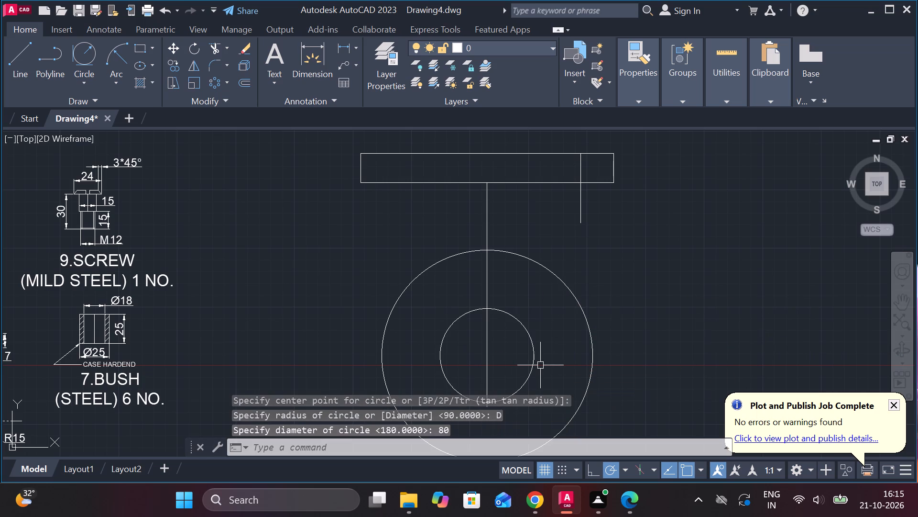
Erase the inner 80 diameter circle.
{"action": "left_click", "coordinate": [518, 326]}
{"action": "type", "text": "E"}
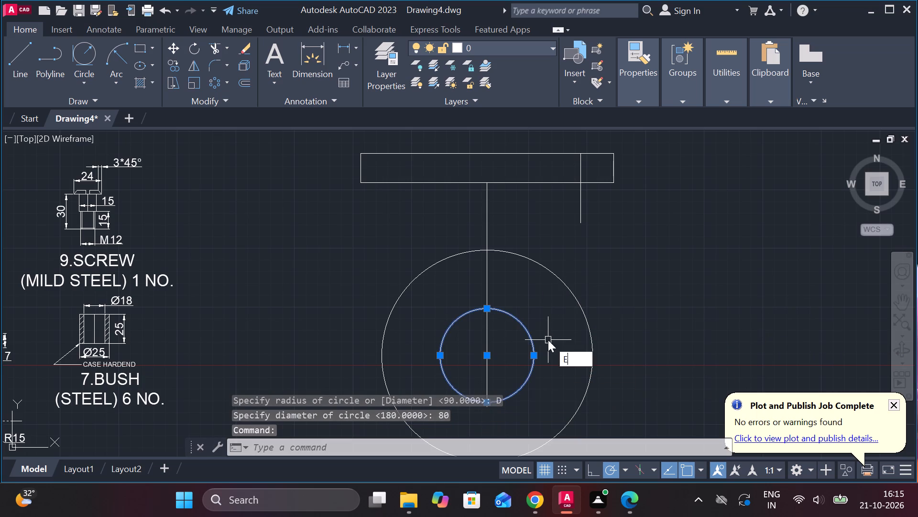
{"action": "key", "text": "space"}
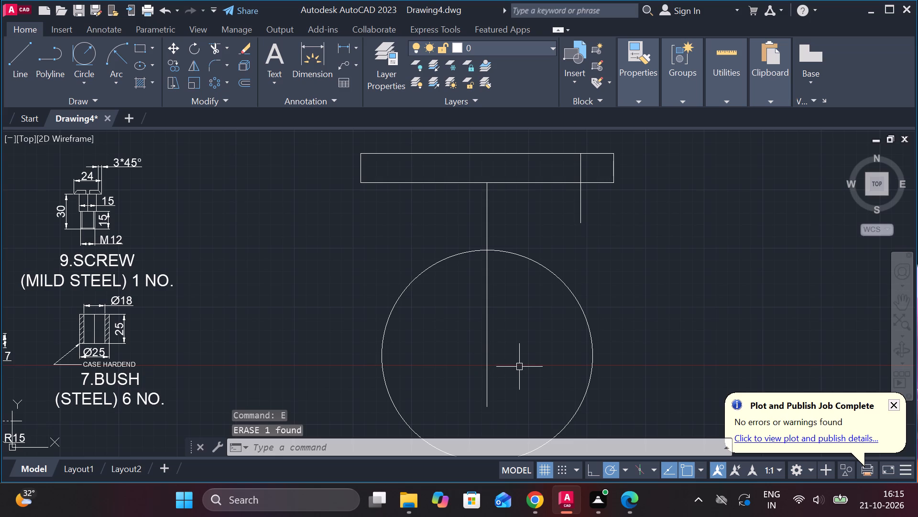
Draw a circle of diameter 160 concentric with the 180 diameter circle.
{"action": "type", "text": "C"}
{"action": "key", "text": "space"}
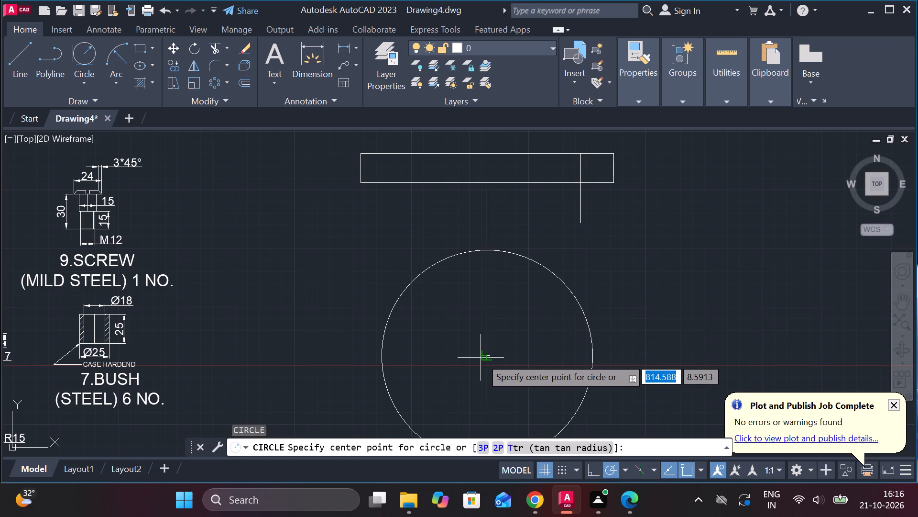
{"action": "left_click", "coordinate": [483, 356]}
{"action": "type", "text": "D"}
{"action": "key", "text": "space"}
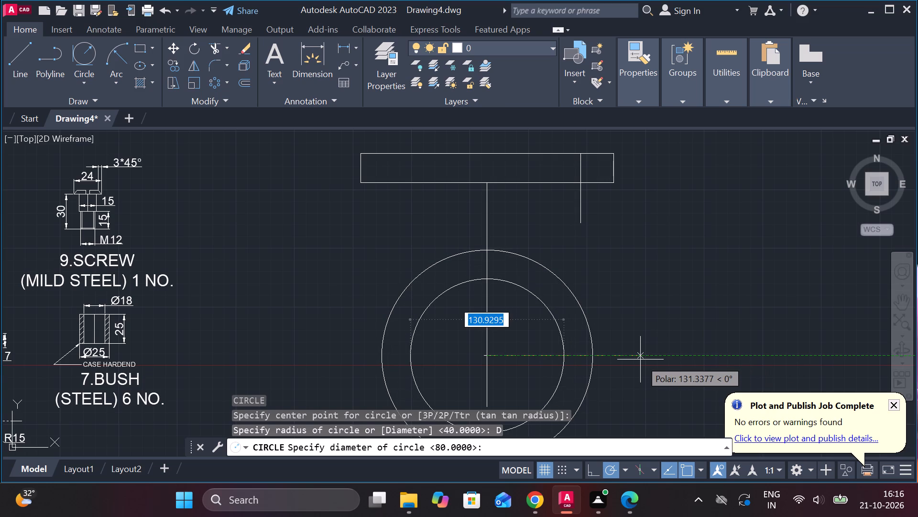
{"action": "type", "text": "160"}
{"action": "key", "text": "Return"}
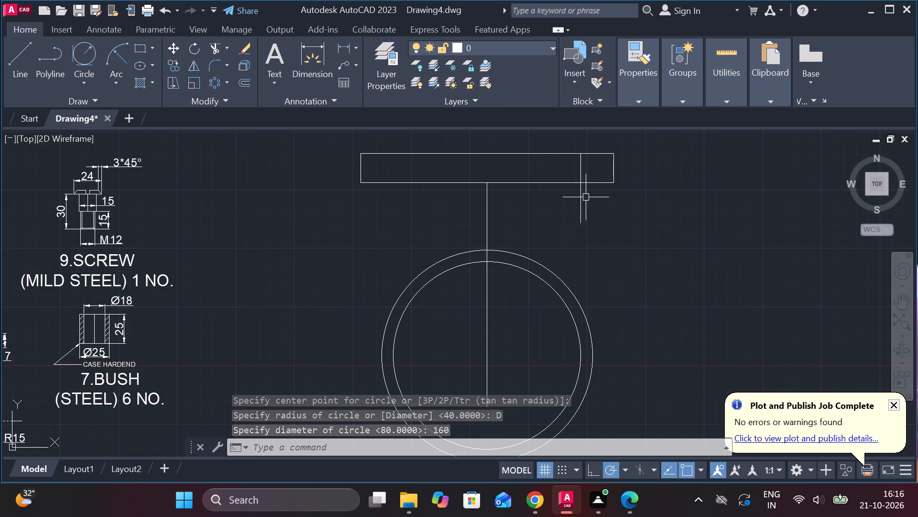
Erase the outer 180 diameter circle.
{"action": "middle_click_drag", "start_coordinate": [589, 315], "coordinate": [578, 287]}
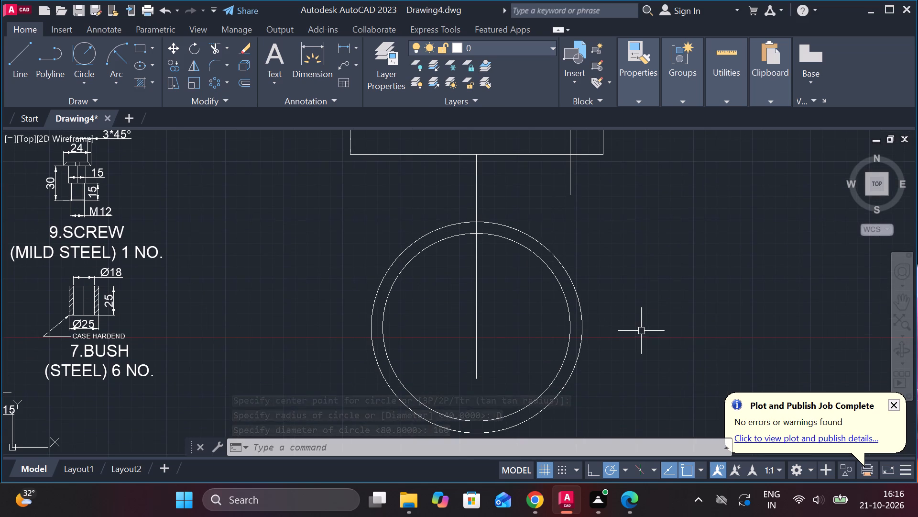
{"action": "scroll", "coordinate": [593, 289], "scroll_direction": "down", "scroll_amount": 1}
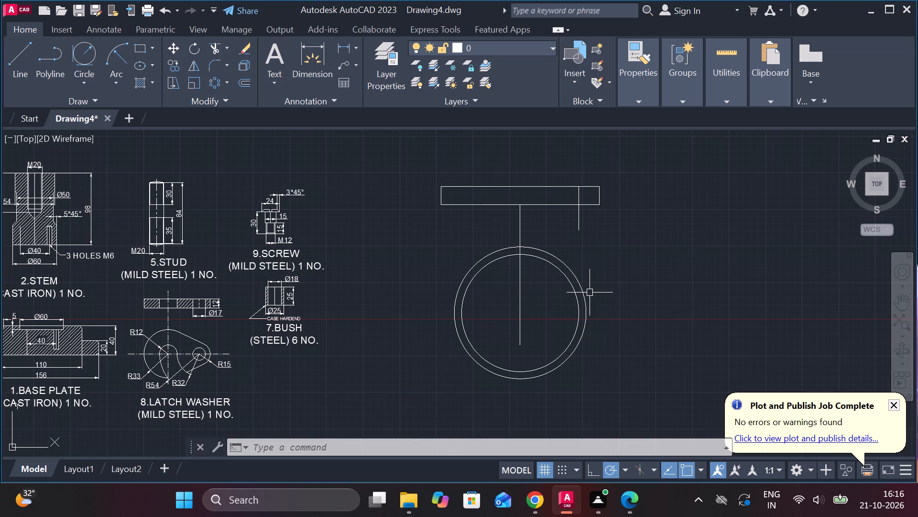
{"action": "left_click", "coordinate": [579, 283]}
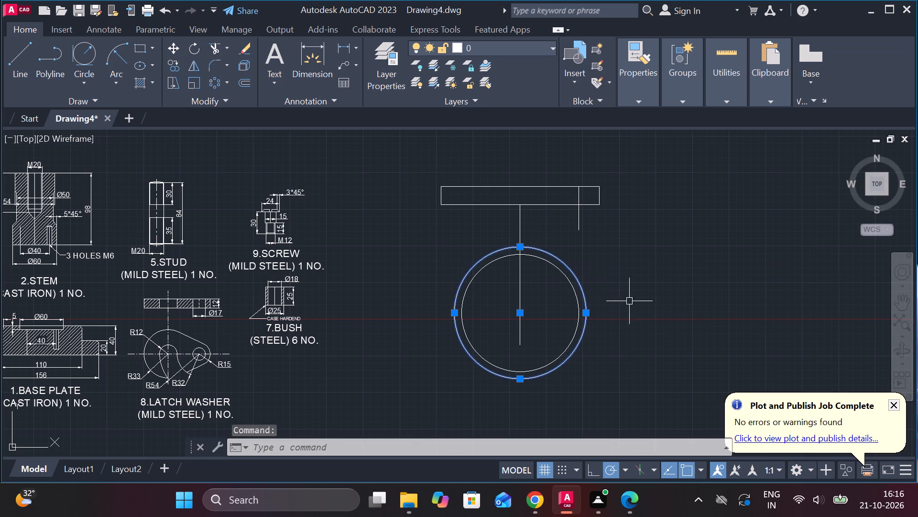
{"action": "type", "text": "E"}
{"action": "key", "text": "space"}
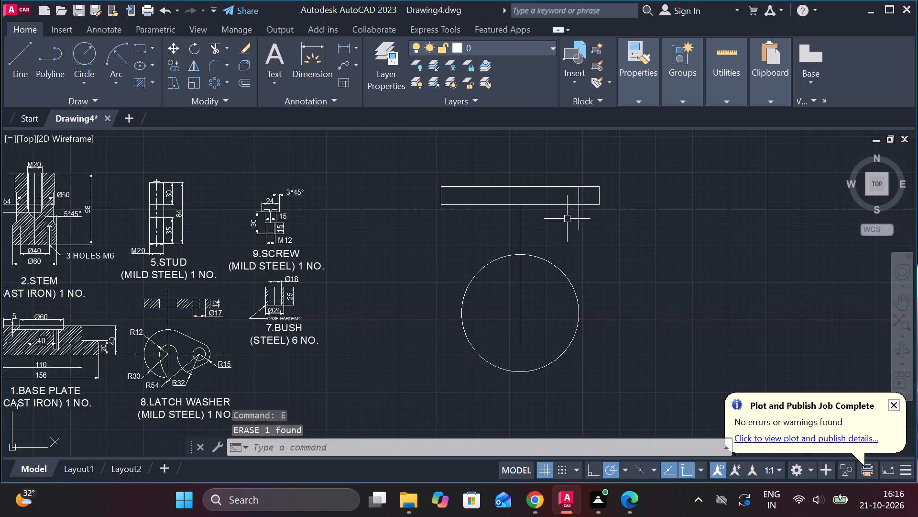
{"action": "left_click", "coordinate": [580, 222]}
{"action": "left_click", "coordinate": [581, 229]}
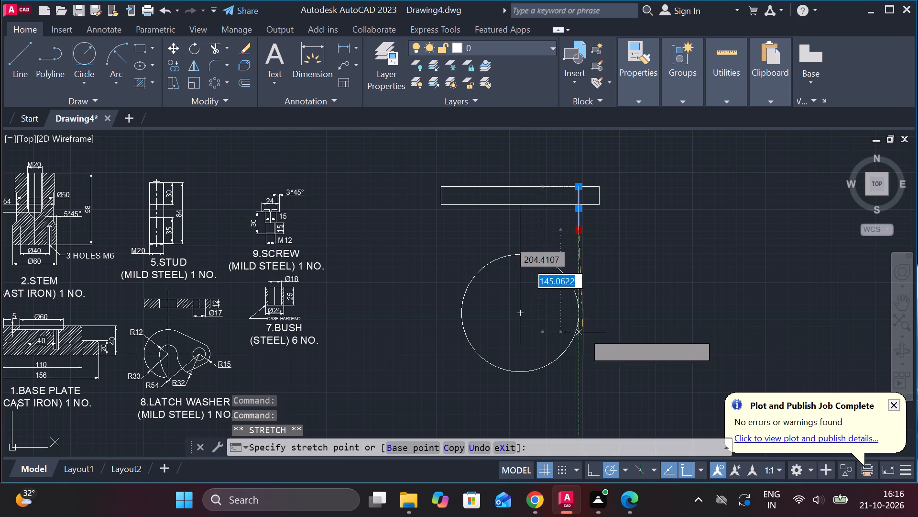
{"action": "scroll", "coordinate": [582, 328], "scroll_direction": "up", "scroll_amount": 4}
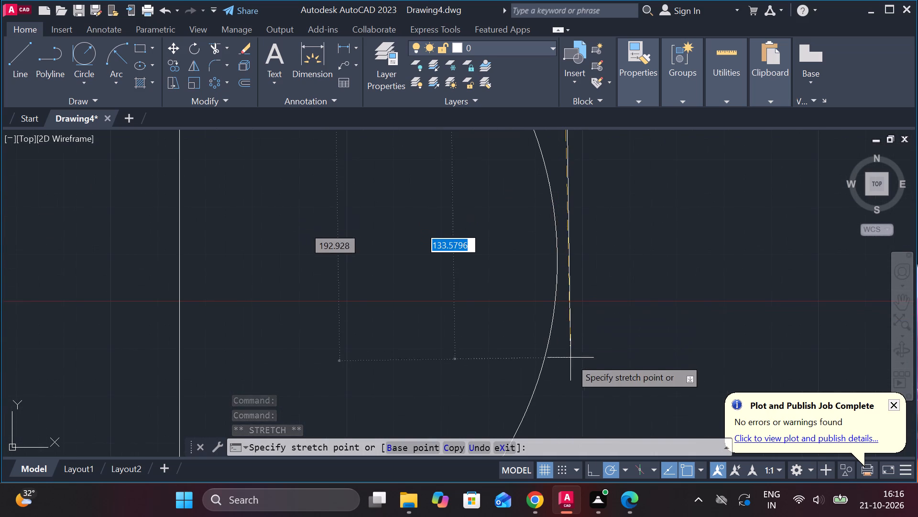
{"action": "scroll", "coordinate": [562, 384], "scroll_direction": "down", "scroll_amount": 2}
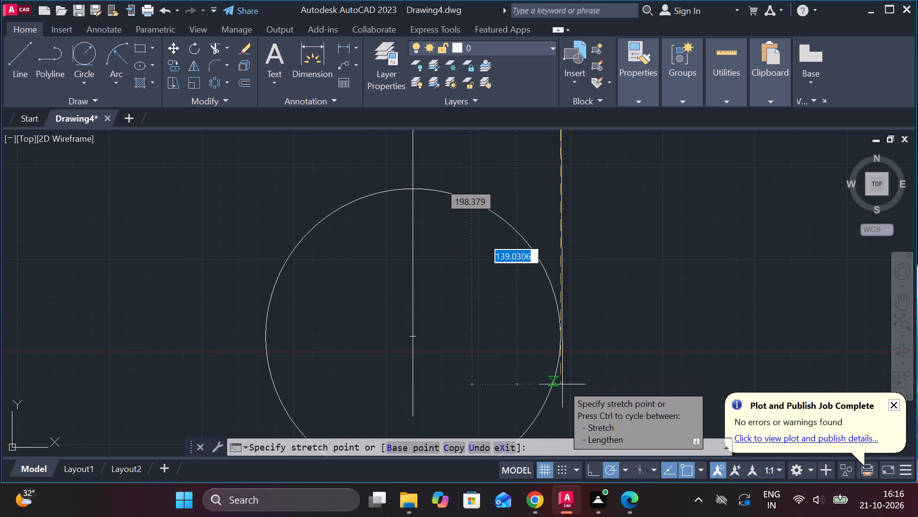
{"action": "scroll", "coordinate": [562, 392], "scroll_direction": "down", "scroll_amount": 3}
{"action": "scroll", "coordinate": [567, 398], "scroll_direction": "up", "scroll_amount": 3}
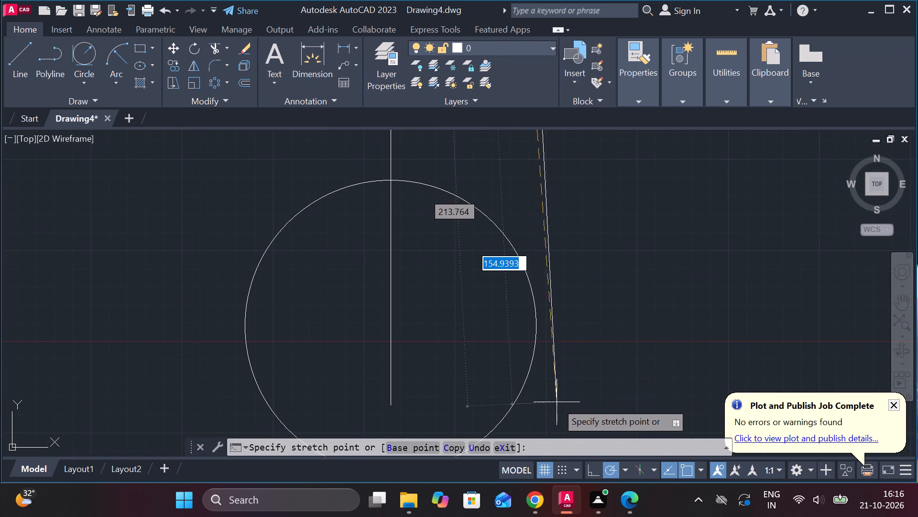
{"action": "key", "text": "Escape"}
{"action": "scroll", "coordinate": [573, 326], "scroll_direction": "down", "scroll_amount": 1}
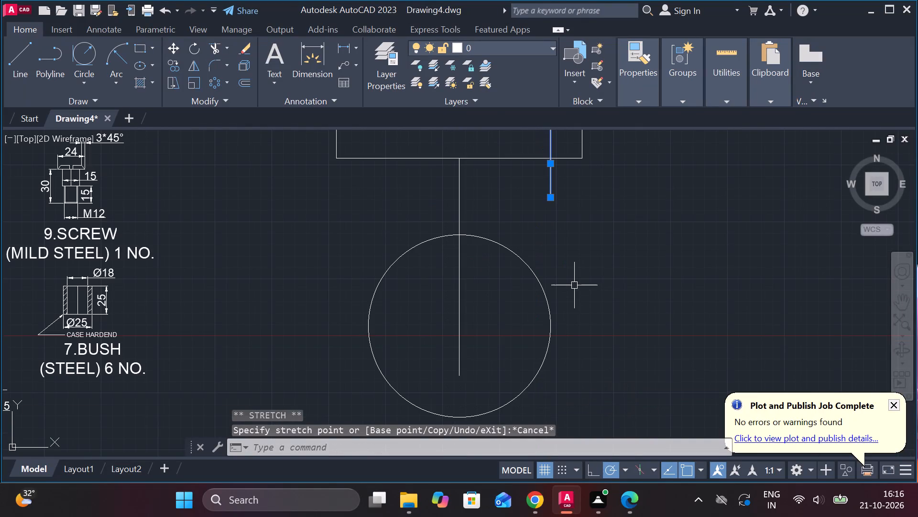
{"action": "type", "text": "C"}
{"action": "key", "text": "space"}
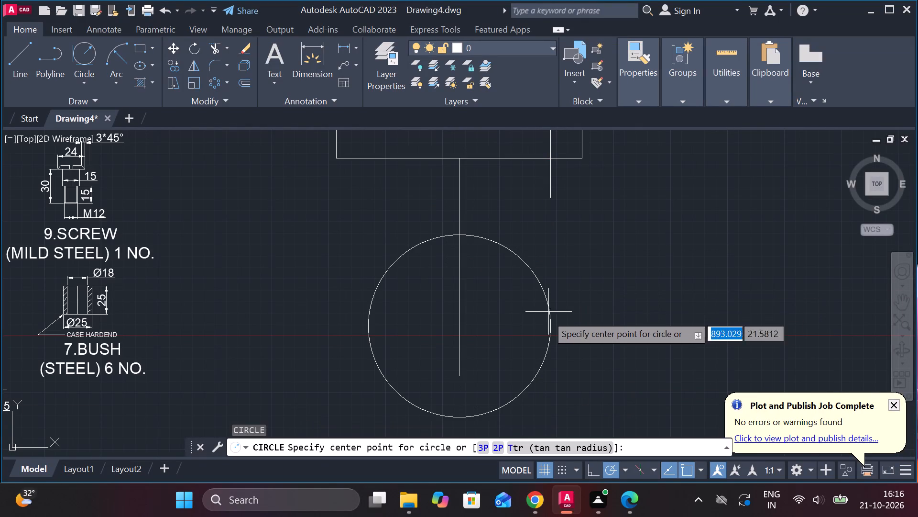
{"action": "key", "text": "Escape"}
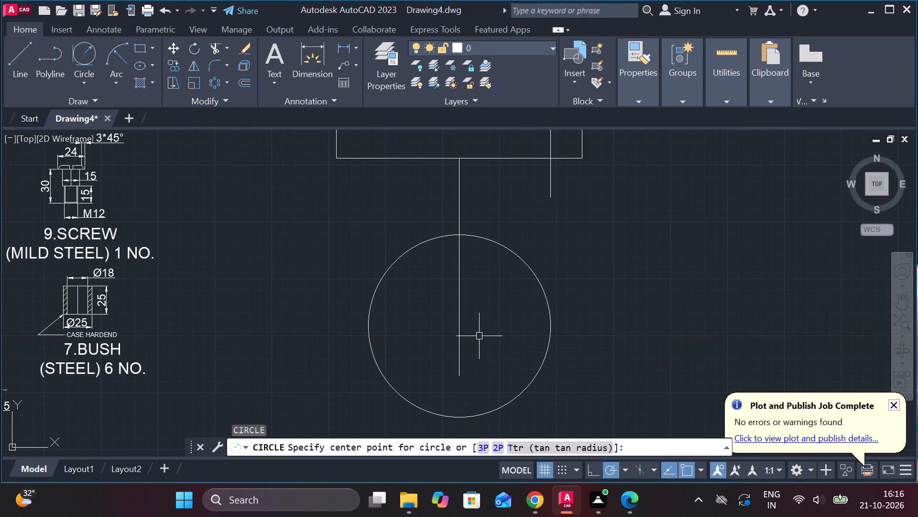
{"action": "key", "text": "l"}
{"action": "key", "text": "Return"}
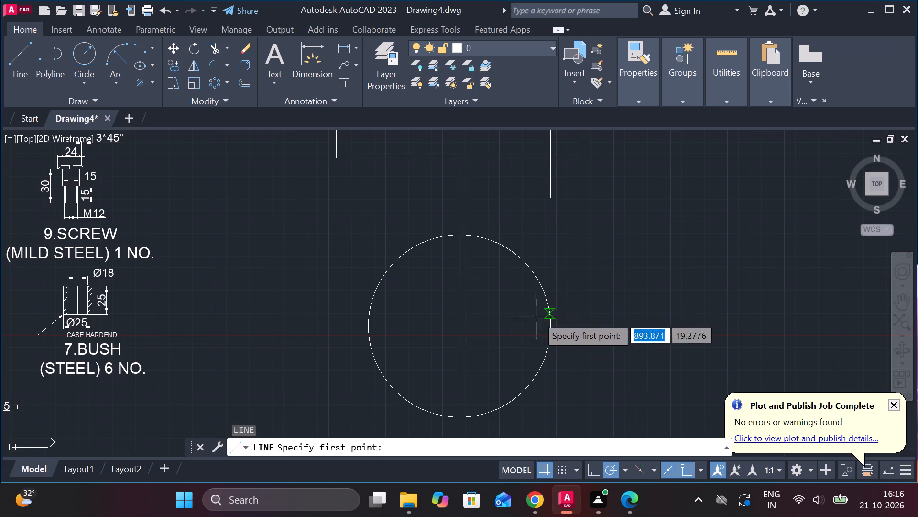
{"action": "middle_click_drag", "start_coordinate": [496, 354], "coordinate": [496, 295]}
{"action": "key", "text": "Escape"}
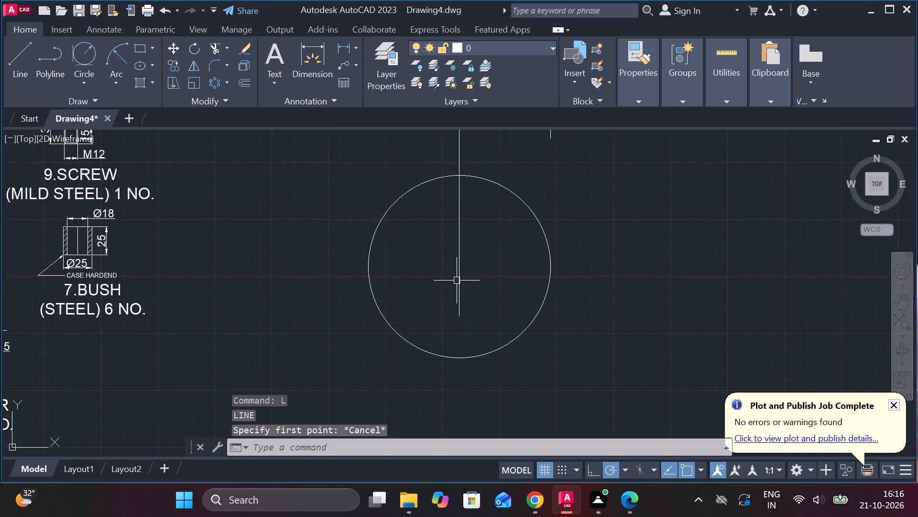
Stretch the lower end of the vertical centre line about 79 straight down, past the bottom of the 160 diameter circle.
{"action": "left_click", "coordinate": [459, 279]}
{"action": "left_click", "coordinate": [459, 316]}
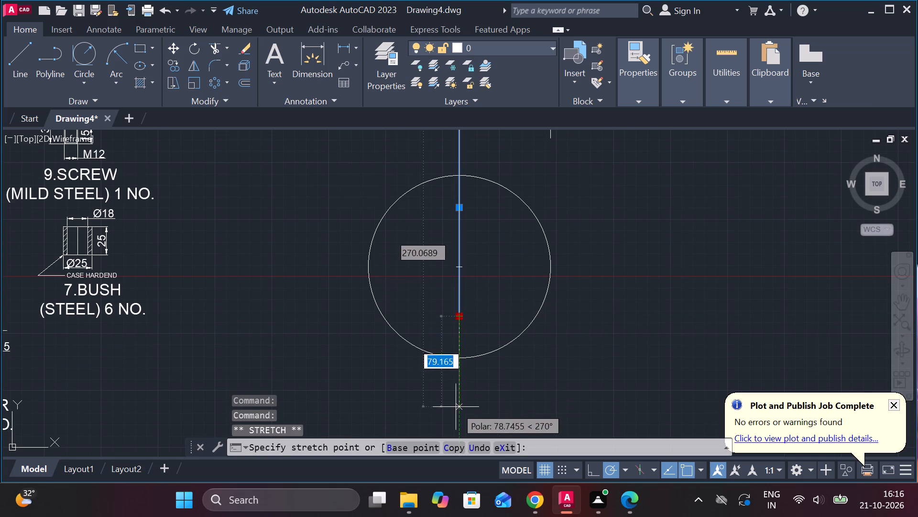
{"action": "left_click", "coordinate": [456, 407]}
{"action": "key", "text": "Escape"}
Draw a line about 101 long at 60° from the centre of the 160 diameter circle, crossing its circumference.
{"action": "key", "text": "k"}
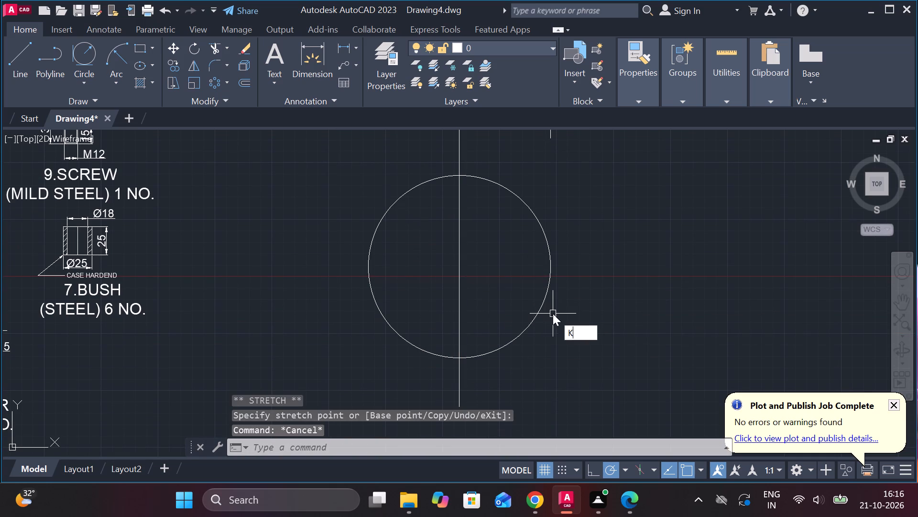
{"action": "key", "text": "BackSpace"}
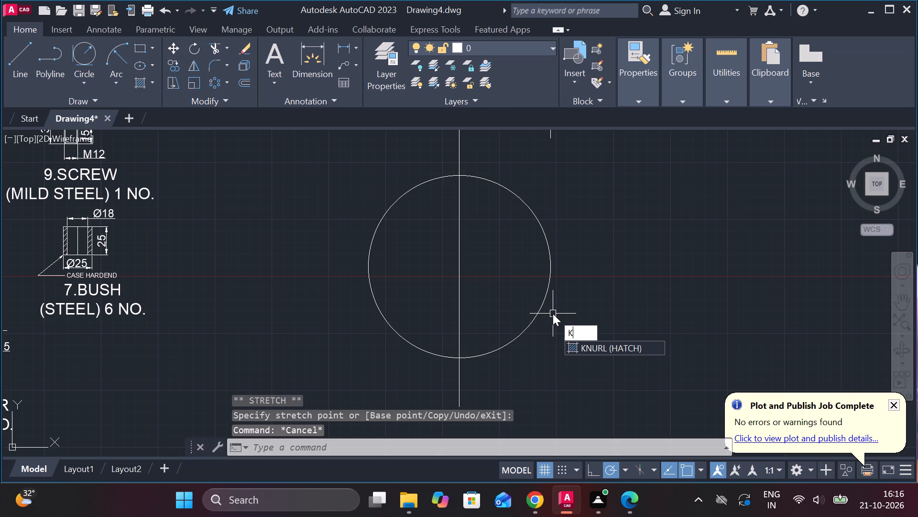
{"action": "key", "text": "BackSpace"}
{"action": "key", "text": "l"}
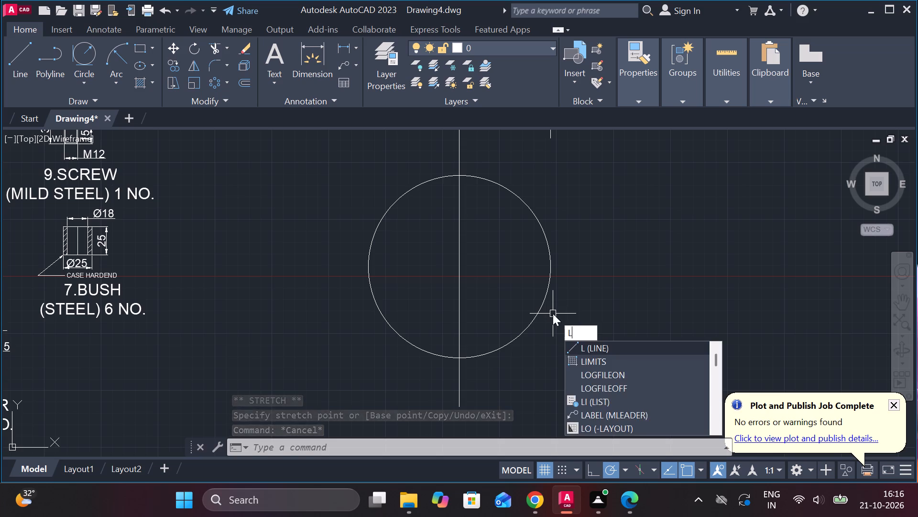
{"action": "key", "text": "Return"}
{"action": "left_click", "coordinate": [462, 267]}
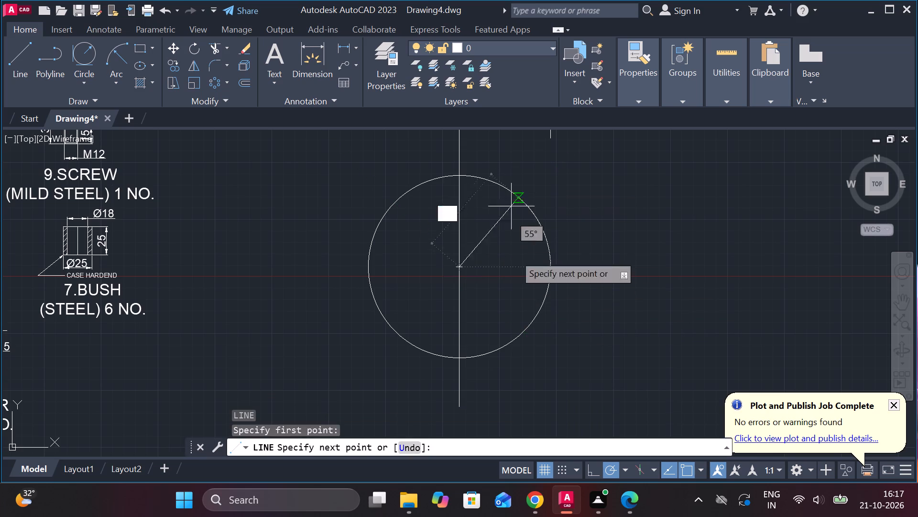
{"action": "left_click", "coordinate": [619, 468]}
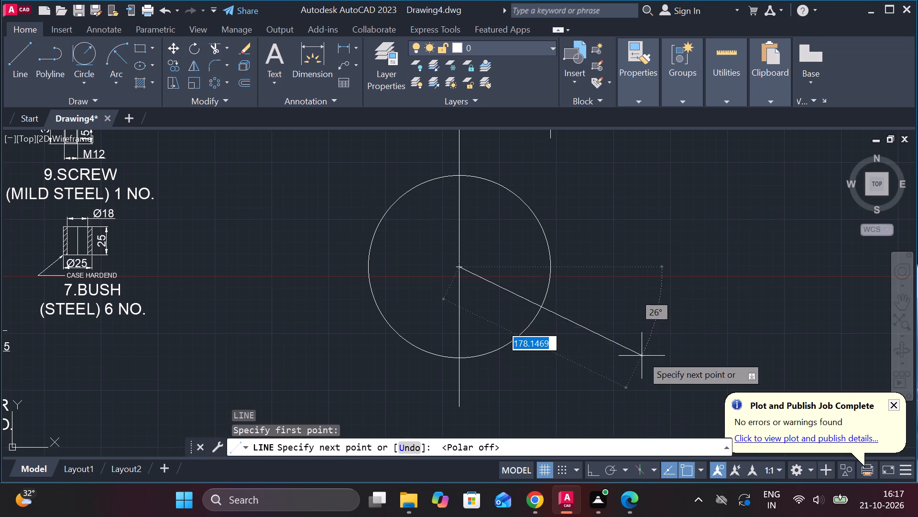
{"action": "left_click", "coordinate": [616, 467]}
{"action": "left_click", "coordinate": [624, 467]}
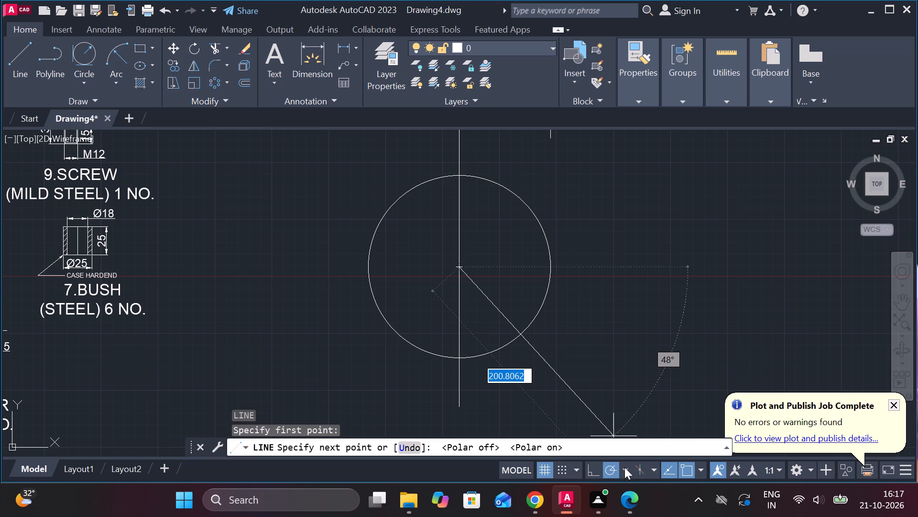
{"action": "left_click", "coordinate": [645, 313]}
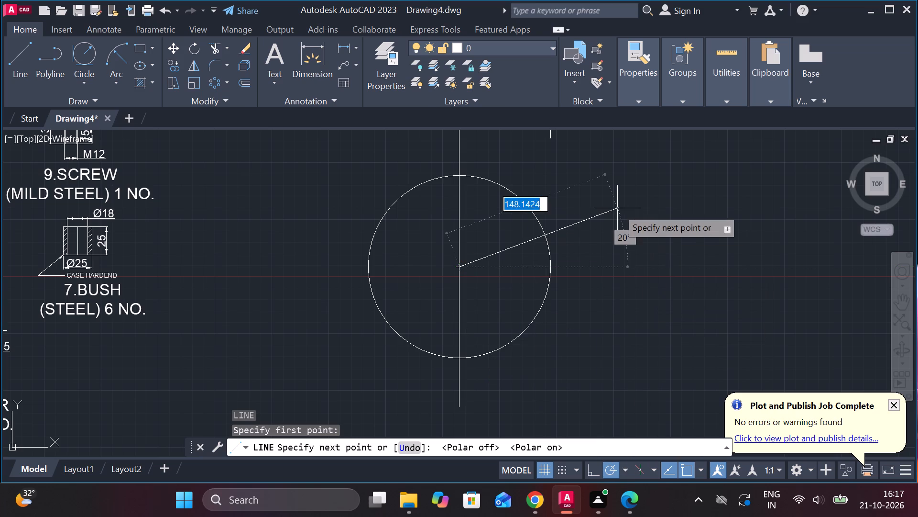
{"action": "left_click", "coordinate": [519, 169]}
{"action": "key", "text": "Escape"}
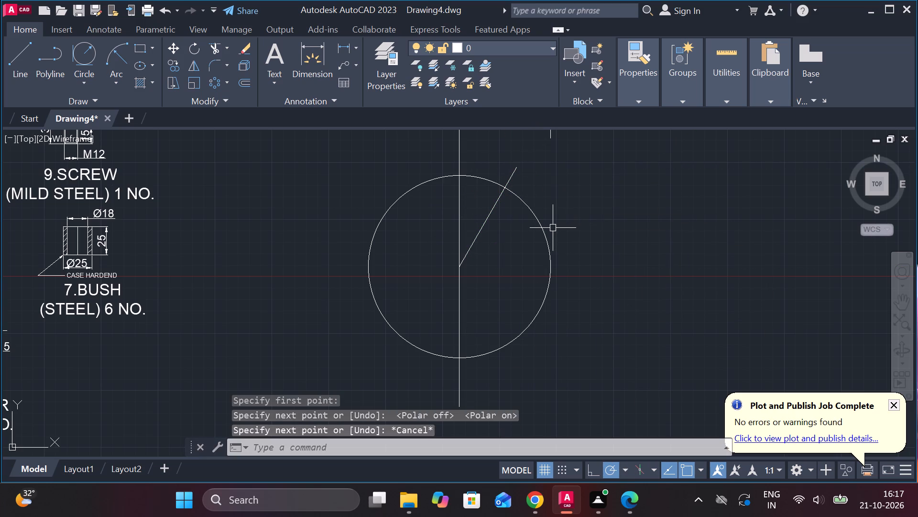
Set the linetype of the 160 diameter circle to CENTER.
{"action": "left_click", "coordinate": [541, 224]}
{"action": "left_click", "coordinate": [634, 104]}
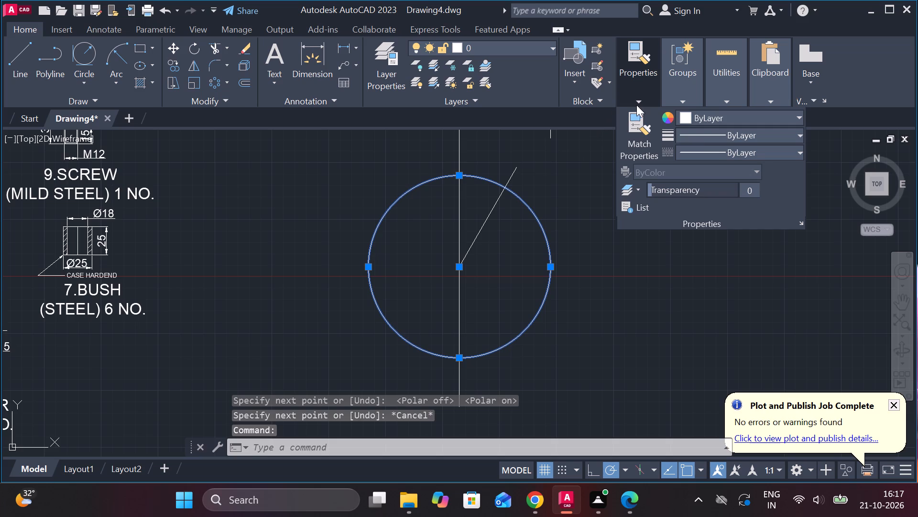
{"action": "left_click", "coordinate": [715, 148]}
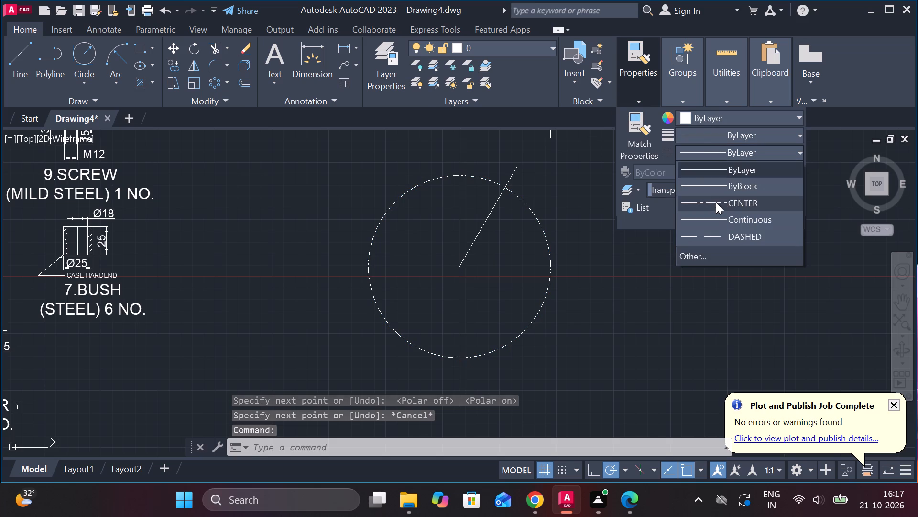
{"action": "left_click", "coordinate": [706, 240]}
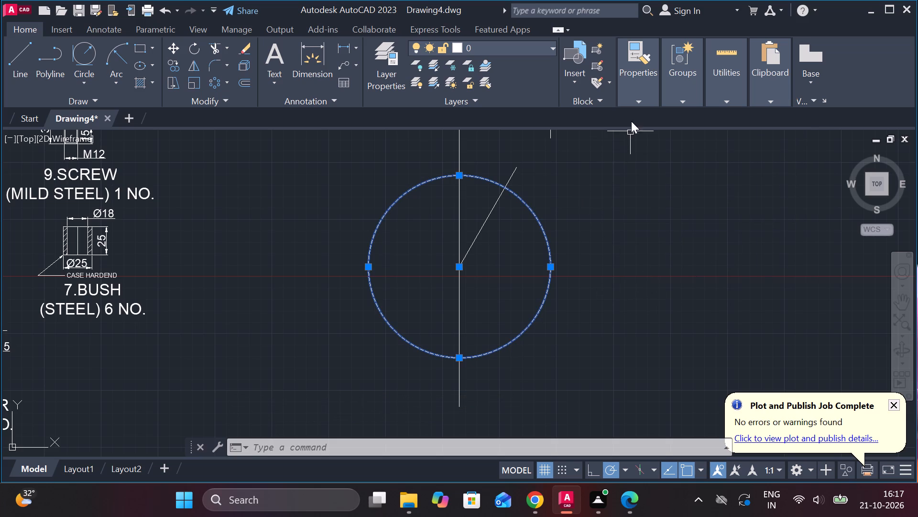
{"action": "left_click", "coordinate": [636, 103]}
{"action": "left_click", "coordinate": [698, 154]}
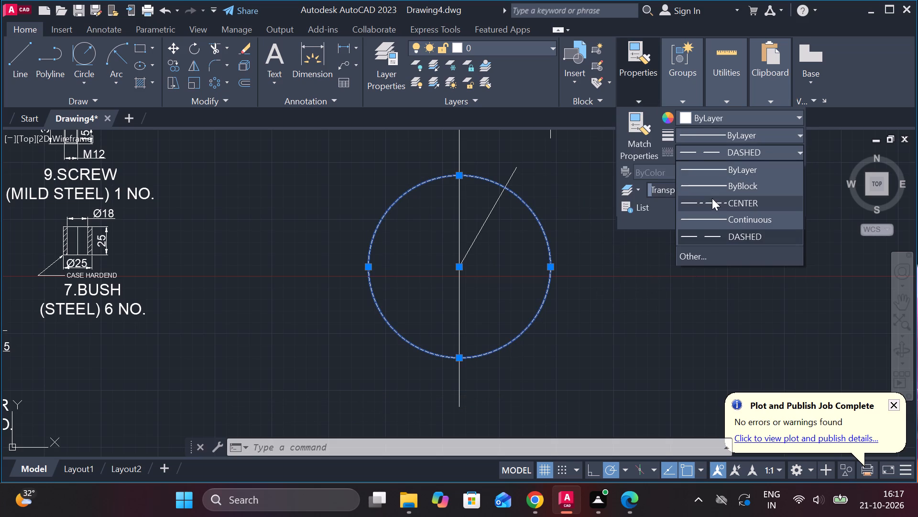
{"action": "left_click", "coordinate": [712, 203]}
{"action": "key", "text": "Escape"}
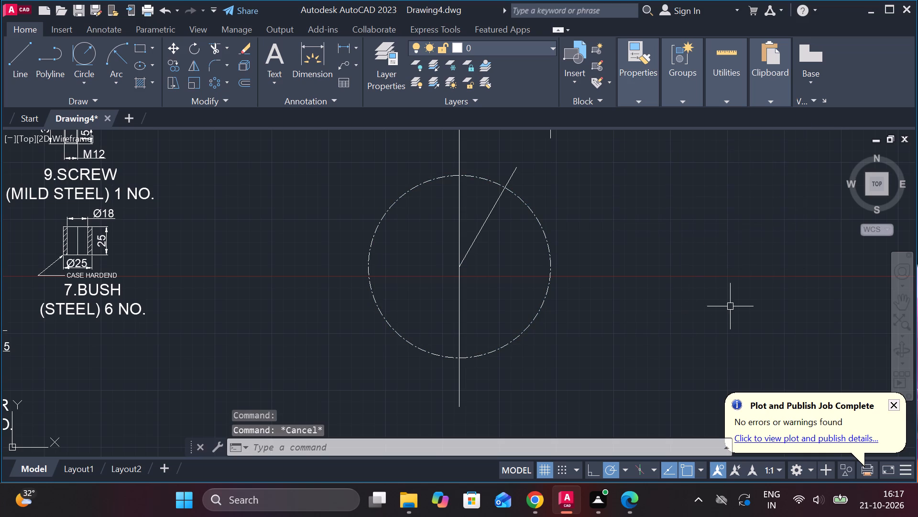
Draw a circle of diameter 25 centred where the 60° line crosses the 160 diameter pitch circle.
{"action": "type", "text": "C"}
{"action": "key", "text": "space"}
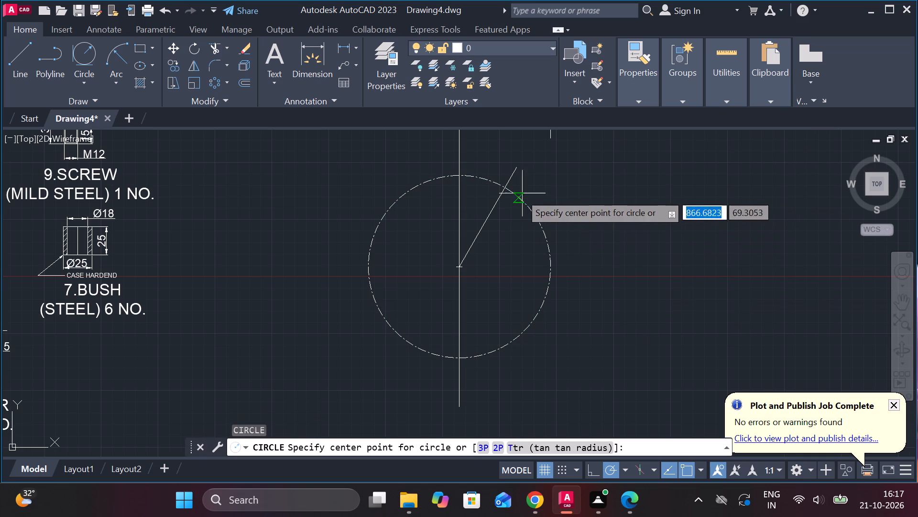
{"action": "left_click", "coordinate": [505, 193]}
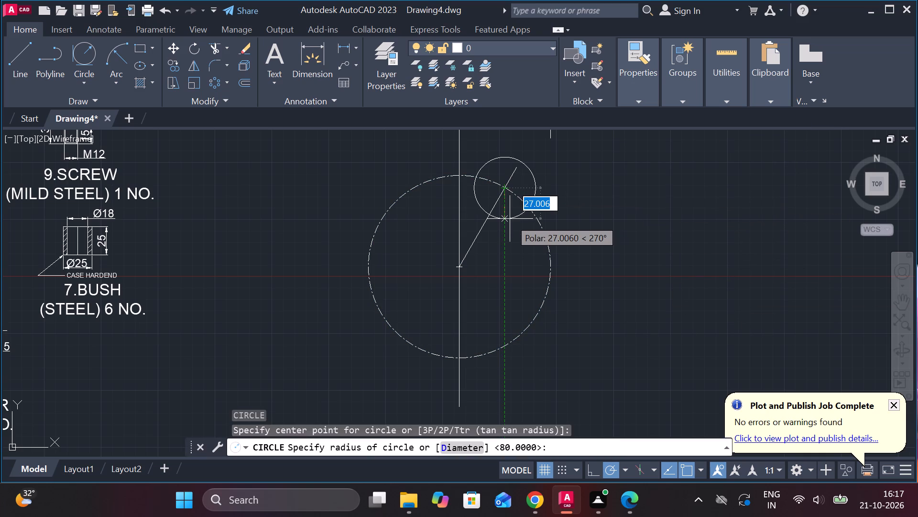
{"action": "type", "text": "D"}
{"action": "key", "text": "space"}
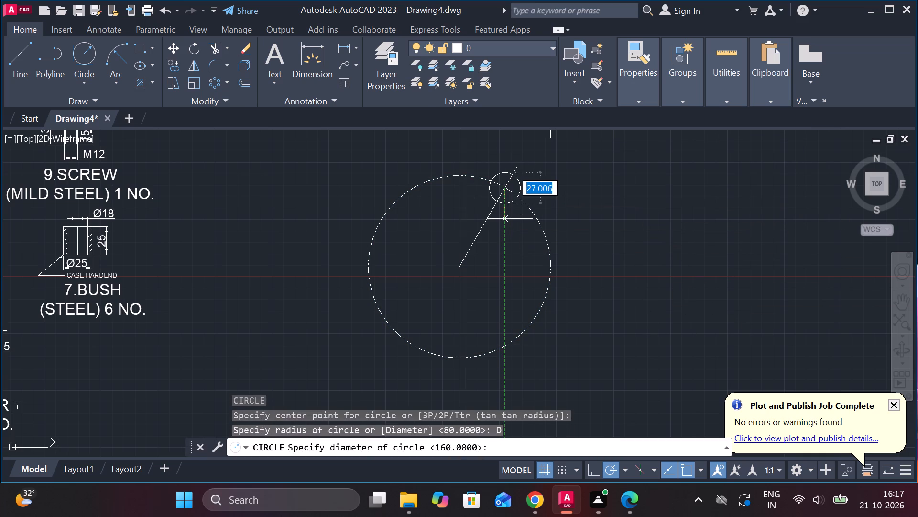
{"action": "type", "text": "25"}
{"action": "key", "text": "space"}
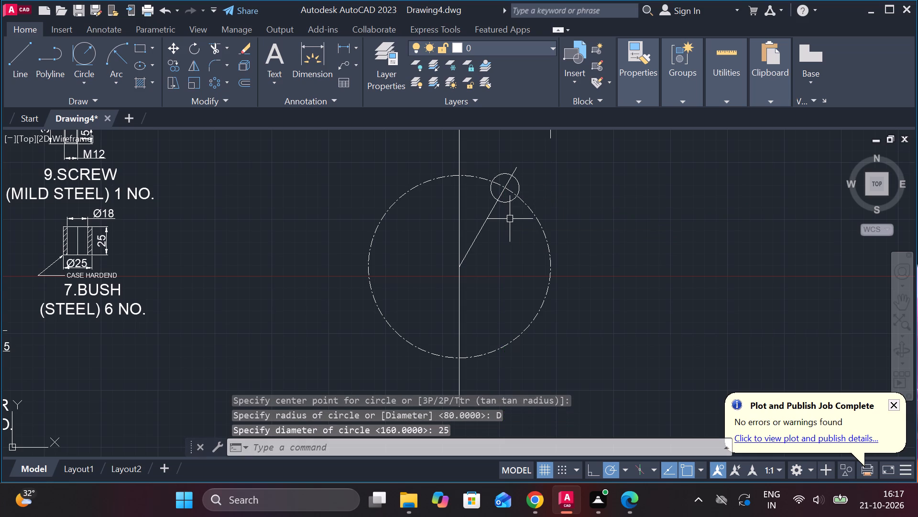
Polar-array the 25 diameter circle around the pitch circle's centre with 6 items over 360°.
{"action": "left_click", "coordinate": [517, 187]}
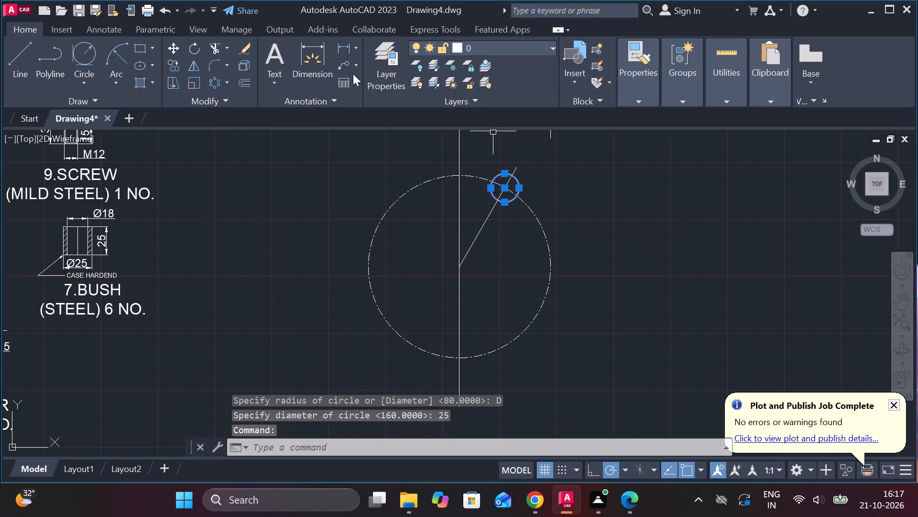
{"action": "left_click", "coordinate": [211, 81]}
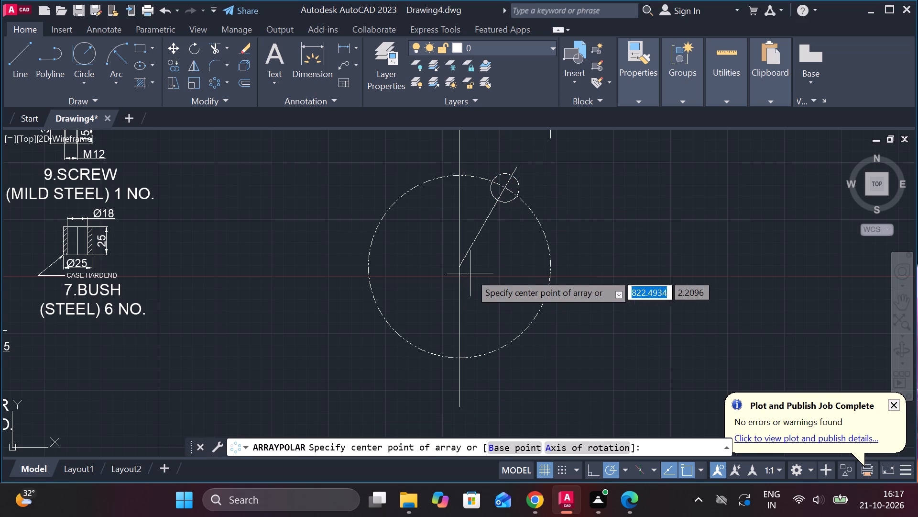
{"action": "left_click", "coordinate": [464, 267]}
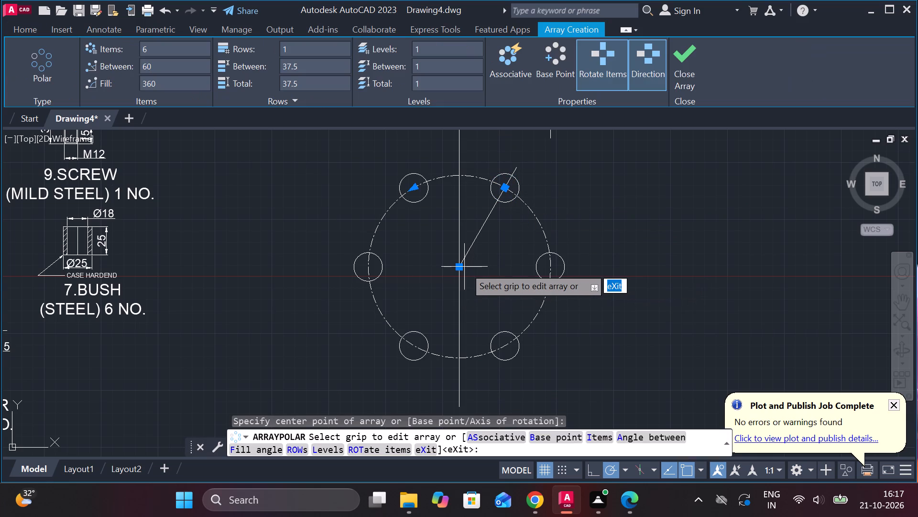
{"action": "left_click", "coordinate": [672, 53]}
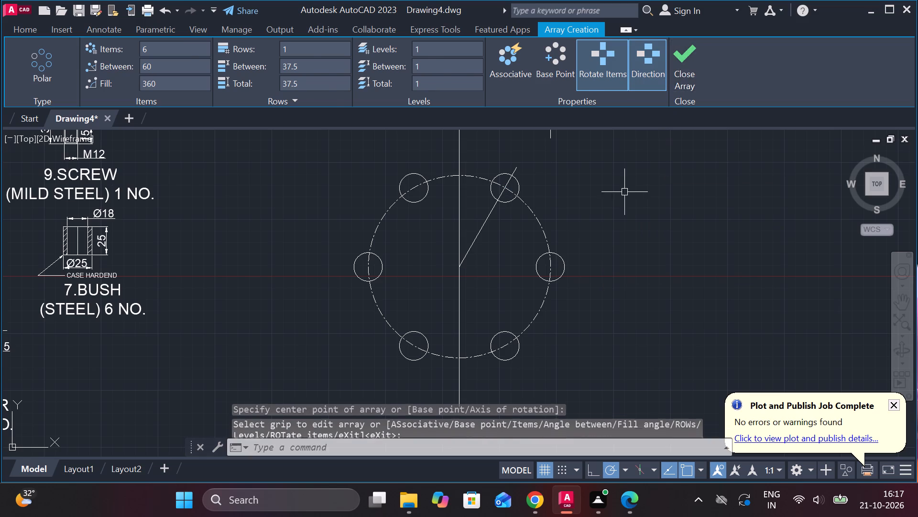
Draw a vertical line from the left quadrant of the rightmost 25 diameter circle up through the 216 by 25 rectangle.
{"action": "scroll", "coordinate": [601, 202], "scroll_direction": "down", "scroll_amount": 1}
{"action": "scroll", "coordinate": [595, 206], "scroll_direction": "up", "scroll_amount": 1}
{"action": "middle_click_drag", "start_coordinate": [571, 244], "coordinate": [565, 264]}
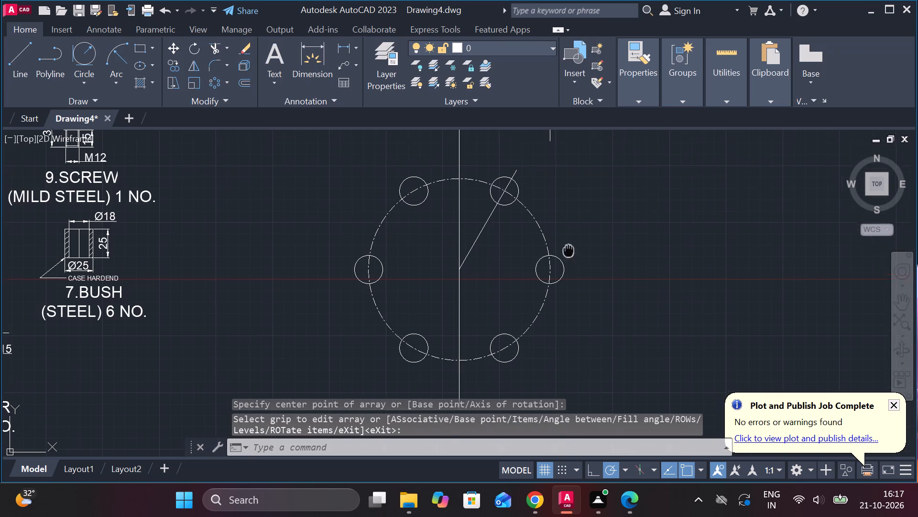
{"action": "middle_click_drag", "start_coordinate": [565, 264], "coordinate": [560, 279]}
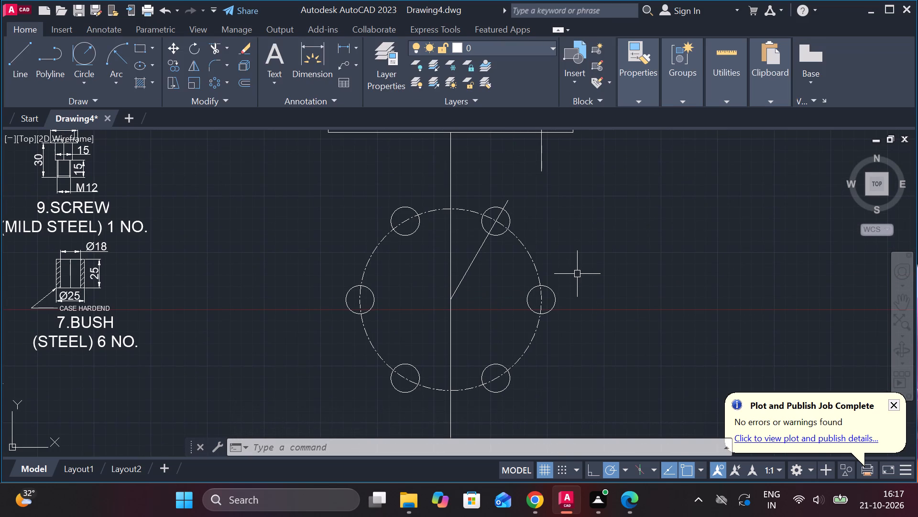
{"action": "key", "text": "l"}
{"action": "key", "text": "Return"}
{"action": "left_click", "coordinate": [526, 303]}
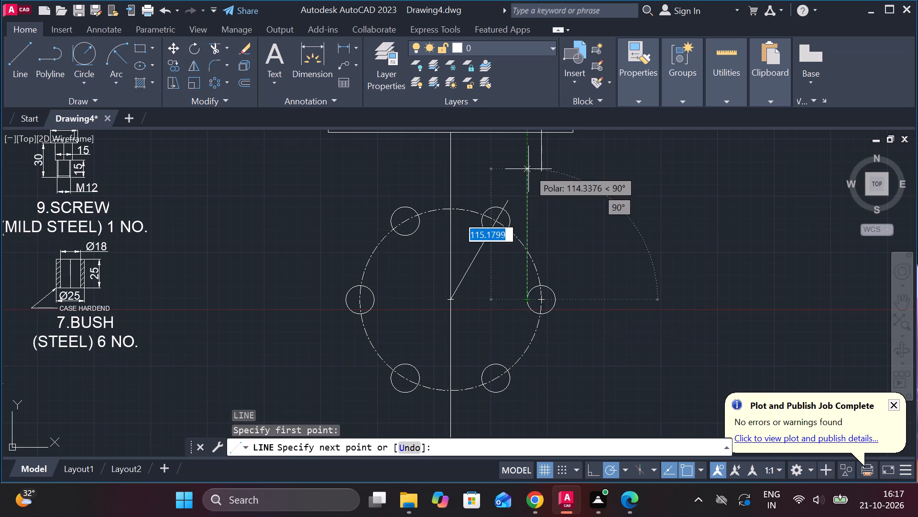
{"action": "middle_click_drag", "start_coordinate": [530, 190], "coordinate": [524, 323]}
{"action": "left_click", "coordinate": [513, 191]}
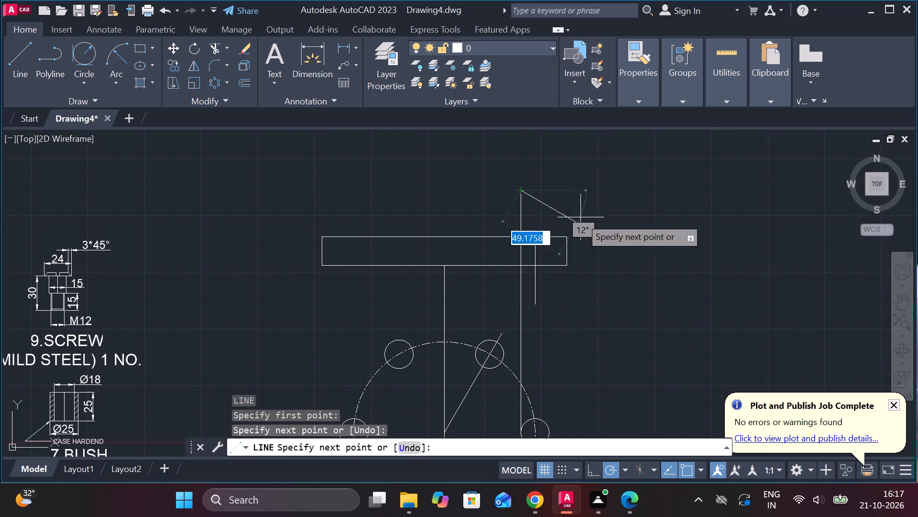
{"action": "key", "text": "Escape"}
Erase the short vertical line running down from the rectangle's top edge above the rightmost hole's centre.
{"action": "middle_click_drag", "start_coordinate": [564, 292], "coordinate": [543, 236]}
{"action": "left_click", "coordinate": [514, 229]}
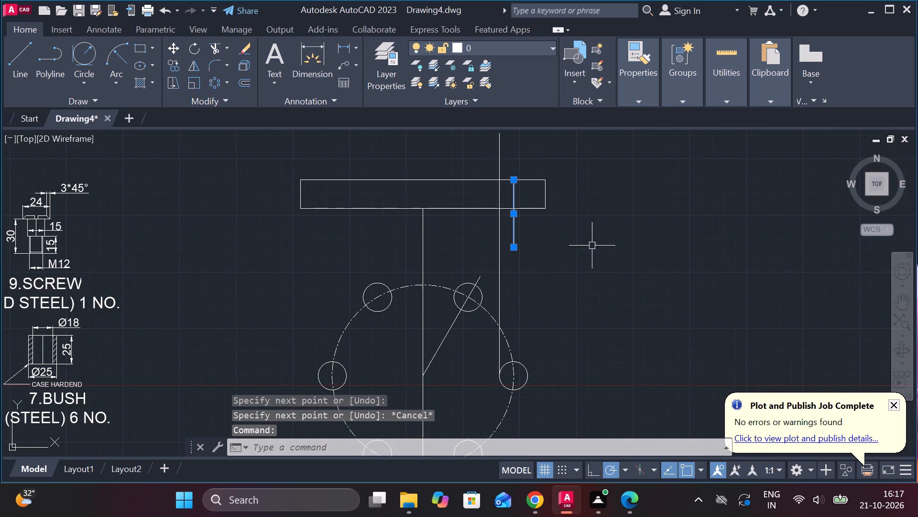
{"action": "type", "text": "E"}
{"action": "key", "text": "space"}
Draw a vertical line about 197 long from the right quadrant of the rightmost 25 diameter circle up past the rectangle.
{"action": "key", "text": "l"}
{"action": "key", "text": "Return"}
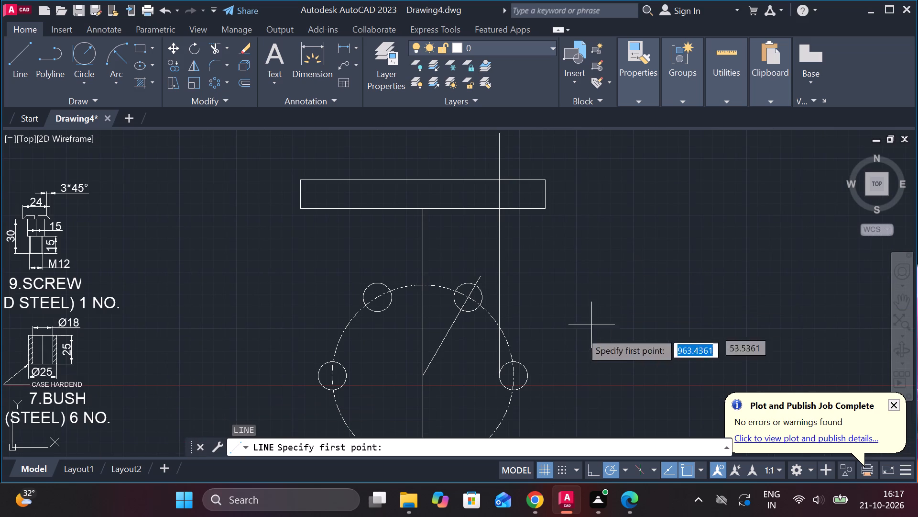
{"action": "left_click", "coordinate": [535, 376]}
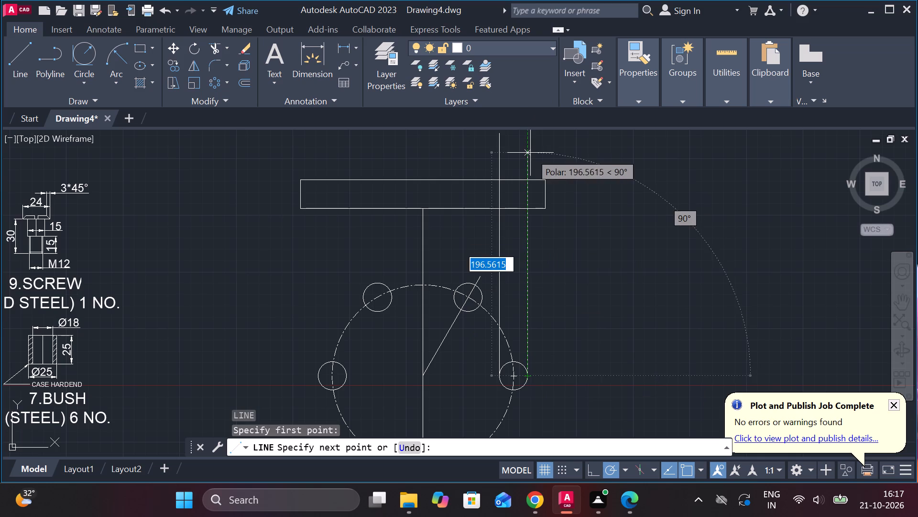
{"action": "left_click", "coordinate": [530, 153]}
{"action": "key", "text": "Escape"}
Trim the two hole projection lines to the rectangle's top and bottom edges, and erase the leftover piece beside the rightmost circle.
{"action": "type", "text": "TR"}
{"action": "key", "text": "space"}
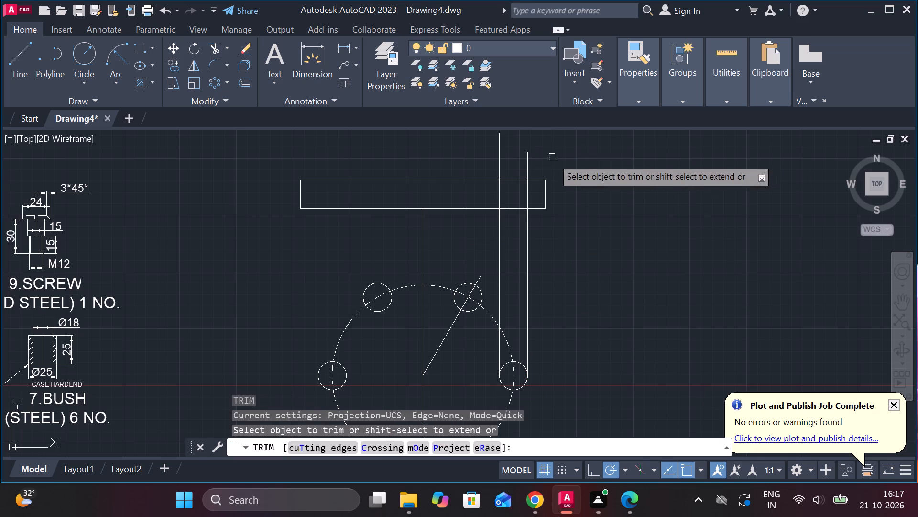
{"action": "left_click_drag", "start_coordinate": [539, 163], "coordinate": [483, 155]}
{"action": "left_click_drag", "start_coordinate": [581, 237], "coordinate": [482, 236]}
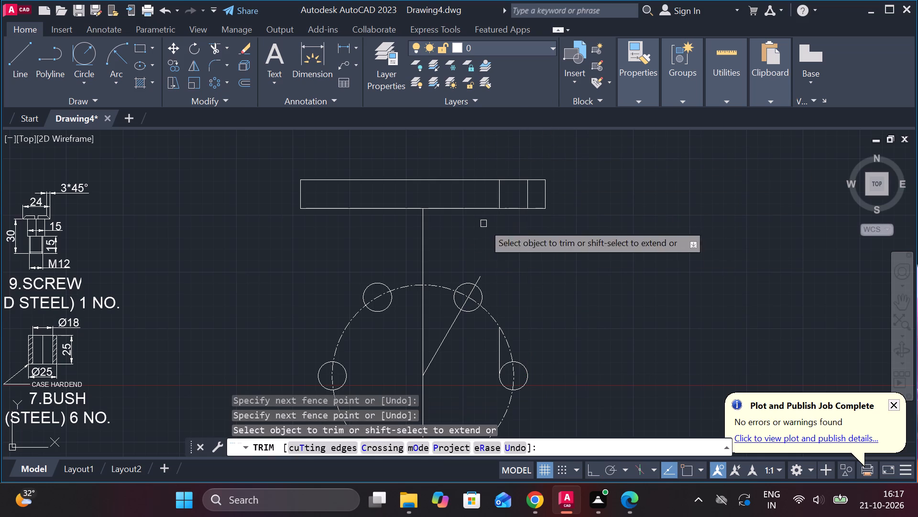
{"action": "key", "text": "Escape"}
{"action": "left_click", "coordinate": [501, 352]}
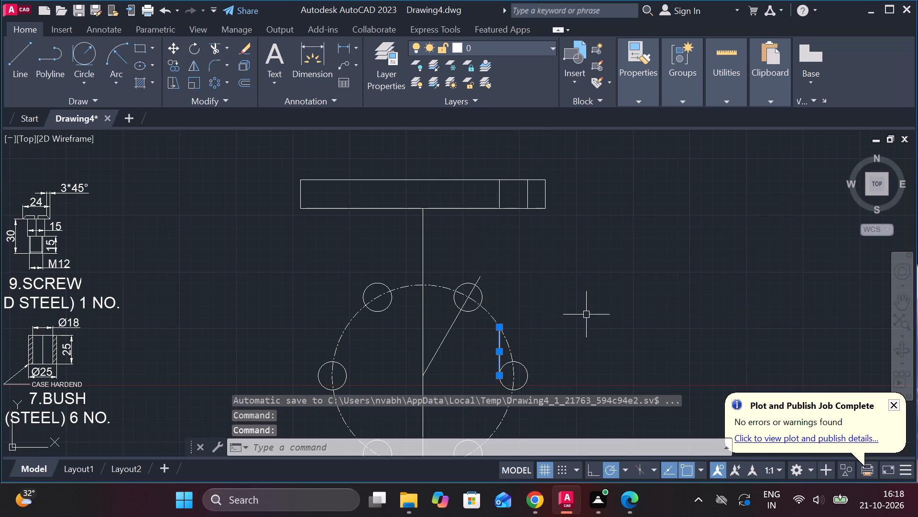
{"action": "type", "text": "E"}
{"action": "key", "text": "space"}
Mirror the two hole edge lines in the rectangle about its vertical centreline, keeping the originals.
{"action": "left_click", "coordinate": [535, 195]}
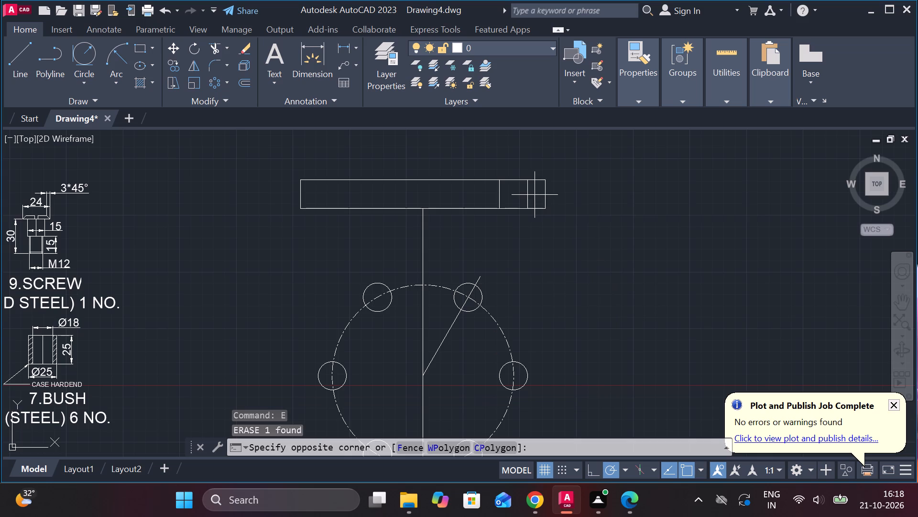
{"action": "left_click", "coordinate": [481, 197]}
{"action": "type", "text": "MI"}
{"action": "key", "text": "Return"}
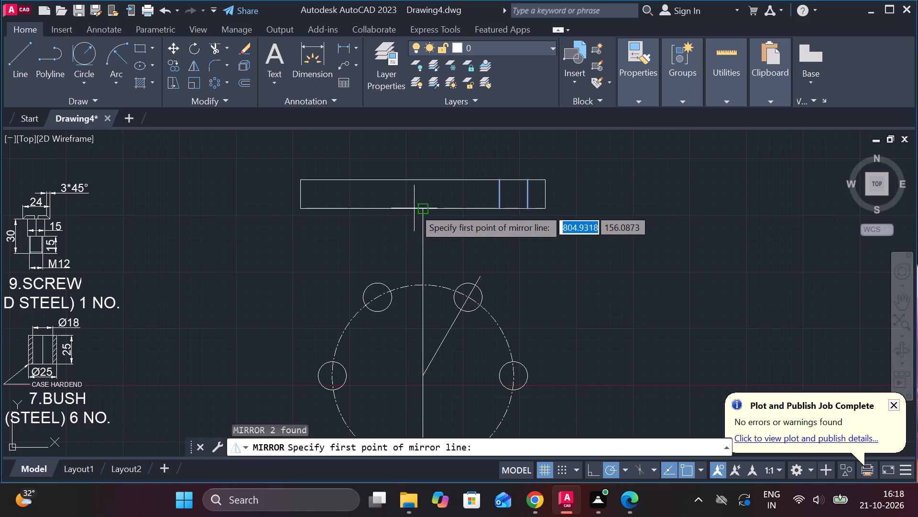
{"action": "left_click", "coordinate": [418, 207]}
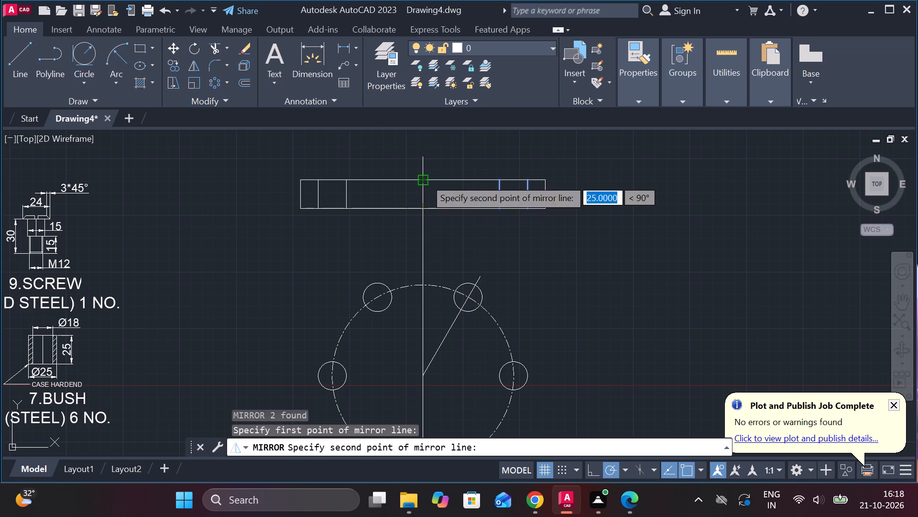
{"action": "left_click", "coordinate": [425, 179]}
{"action": "left_click_drag", "start_coordinate": [451, 236], "coordinate": [425, 179]}
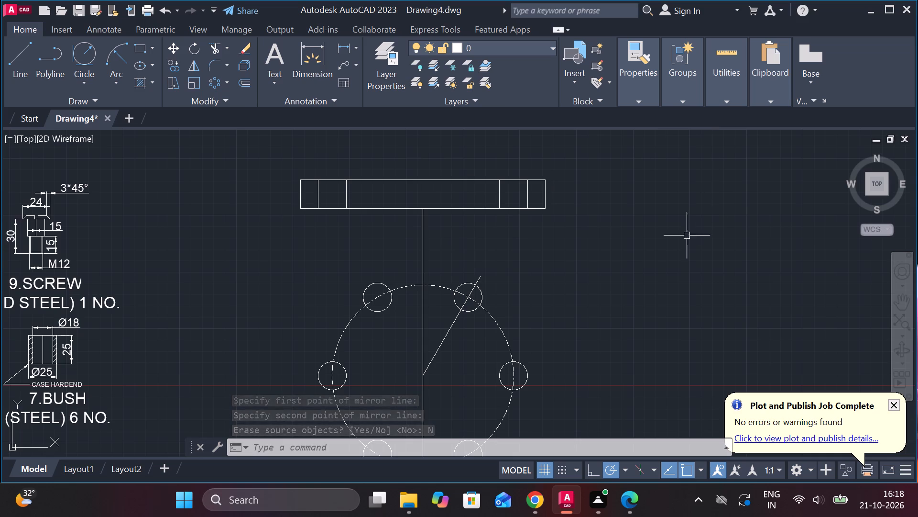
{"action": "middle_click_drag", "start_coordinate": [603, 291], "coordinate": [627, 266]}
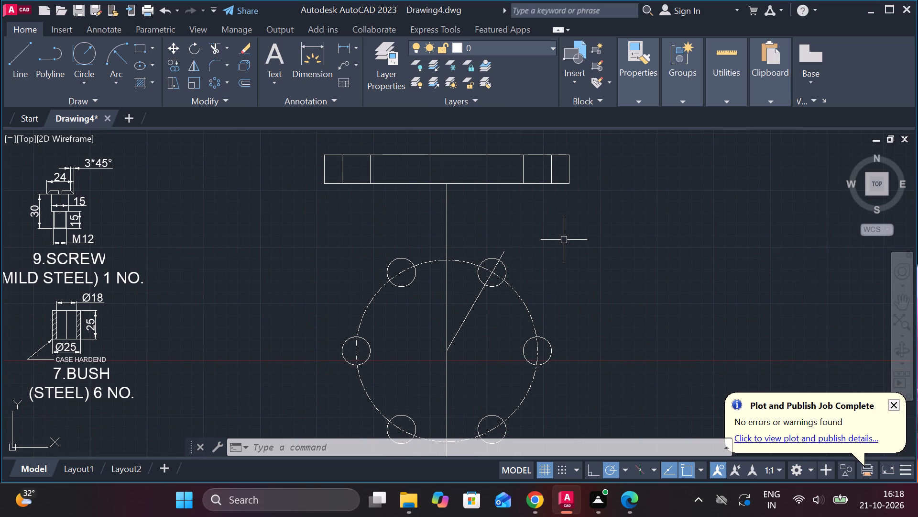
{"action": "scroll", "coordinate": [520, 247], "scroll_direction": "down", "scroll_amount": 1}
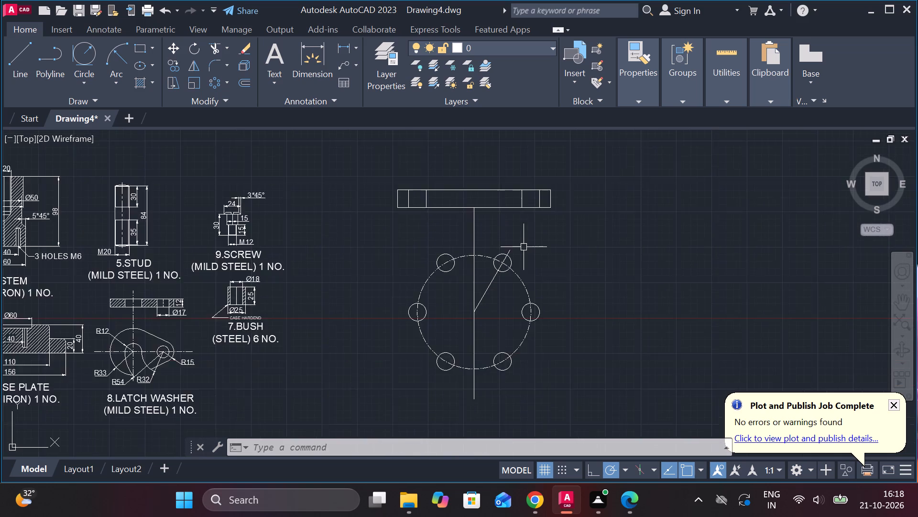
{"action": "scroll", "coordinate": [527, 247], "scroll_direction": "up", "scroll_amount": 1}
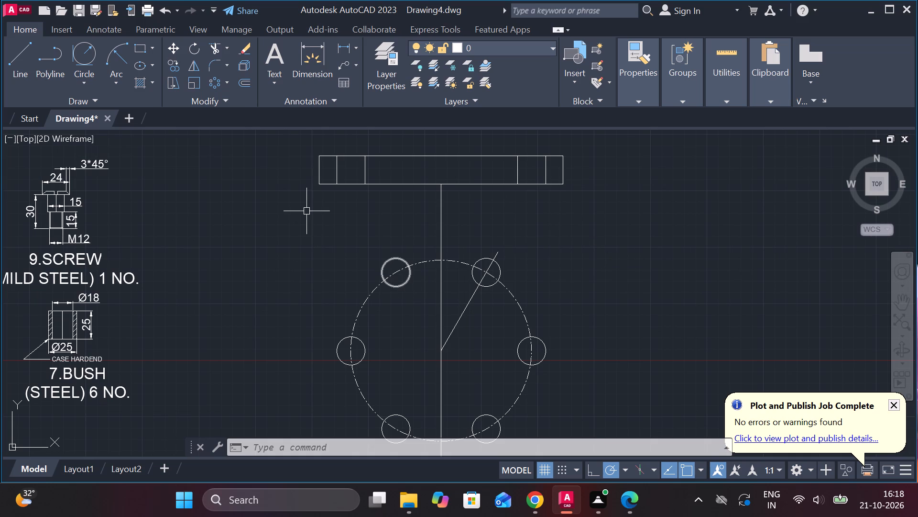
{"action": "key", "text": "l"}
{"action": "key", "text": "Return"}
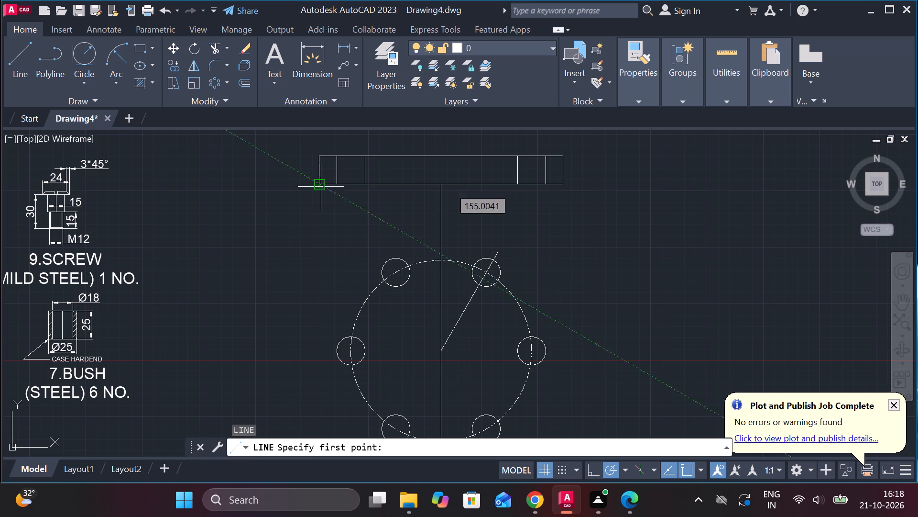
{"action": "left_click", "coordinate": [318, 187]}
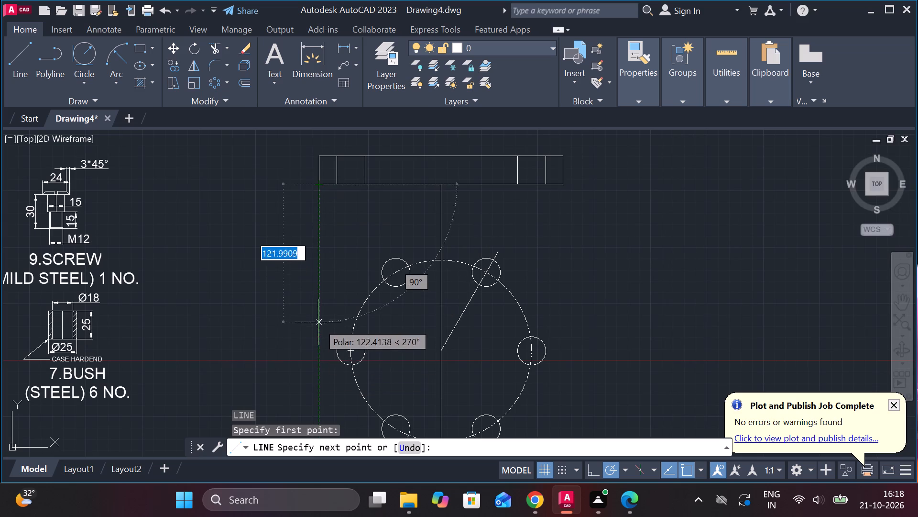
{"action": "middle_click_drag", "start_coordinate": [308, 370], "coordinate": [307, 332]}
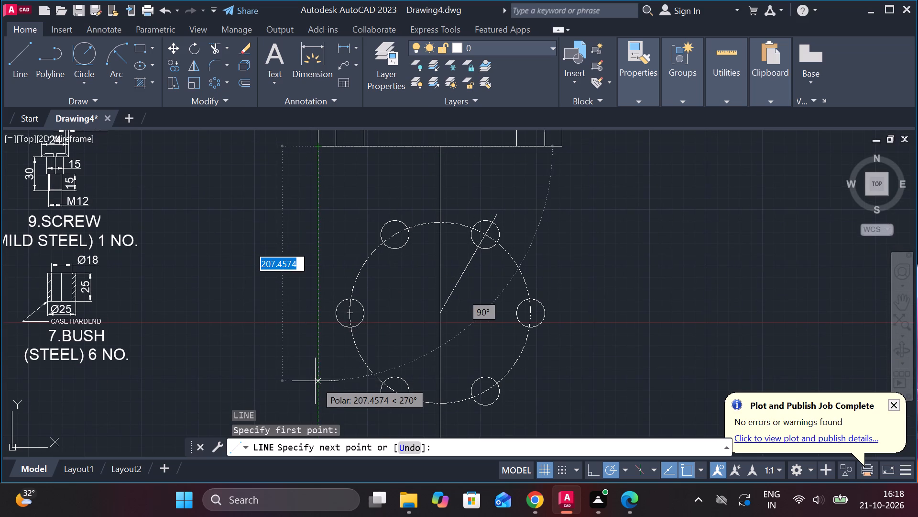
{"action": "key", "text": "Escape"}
Draw a circle of diameter 216 centred on the pitch circle's centre.
{"action": "key", "text": "c"}
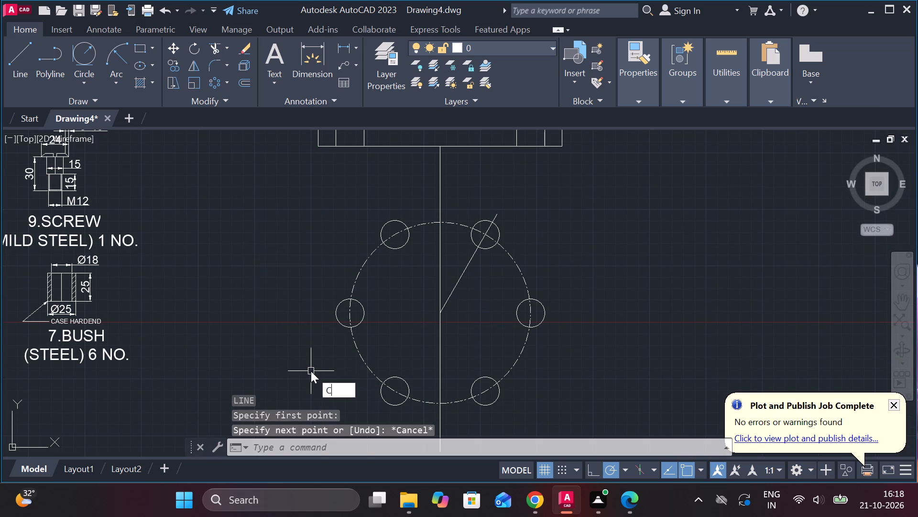
{"action": "key", "text": "Return"}
{"action": "left_click", "coordinate": [443, 309]}
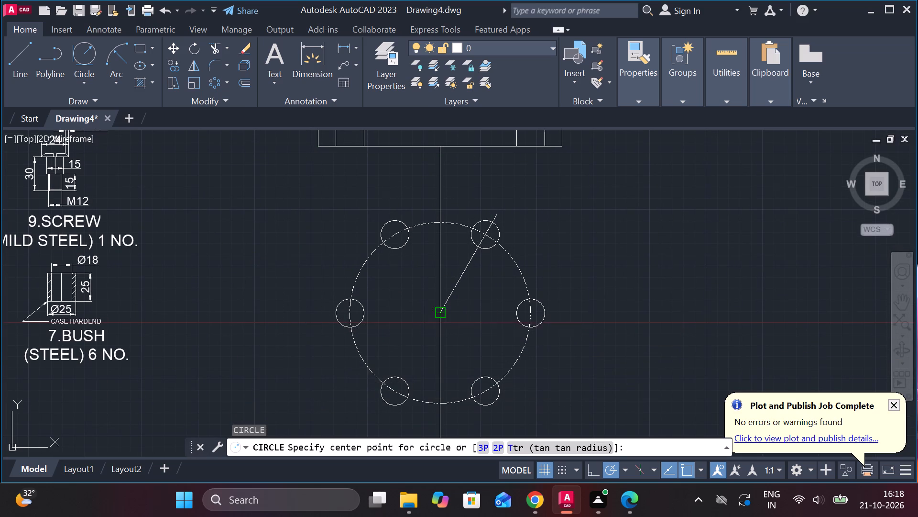
{"action": "type", "text": "D"}
{"action": "key", "text": "space"}
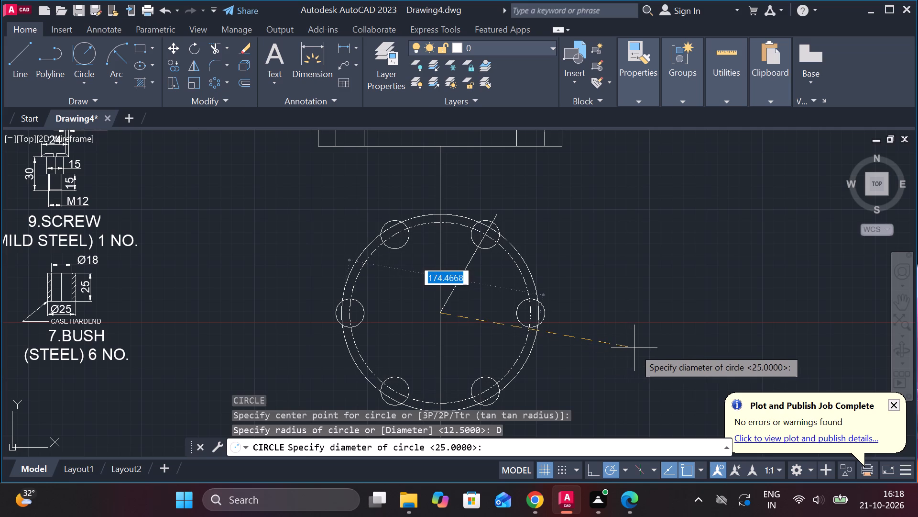
{"action": "type", "text": "216"}
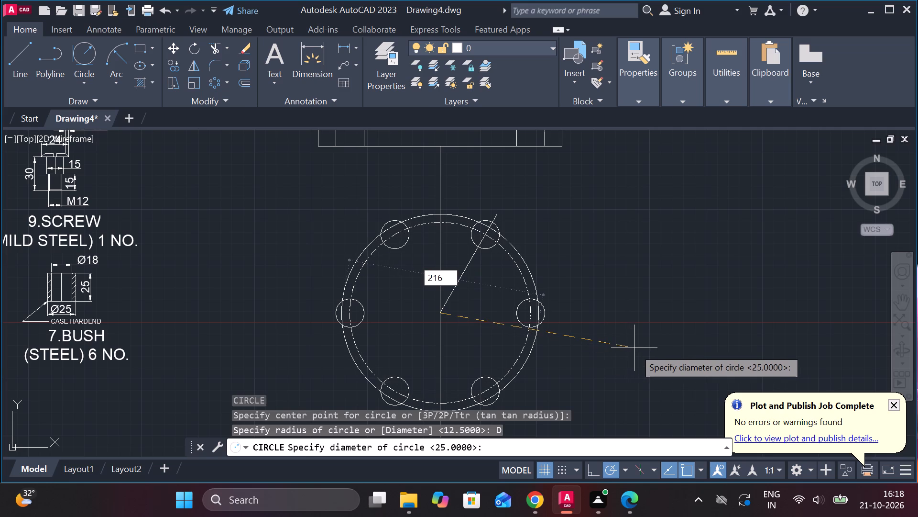
{"action": "key", "text": "Return"}
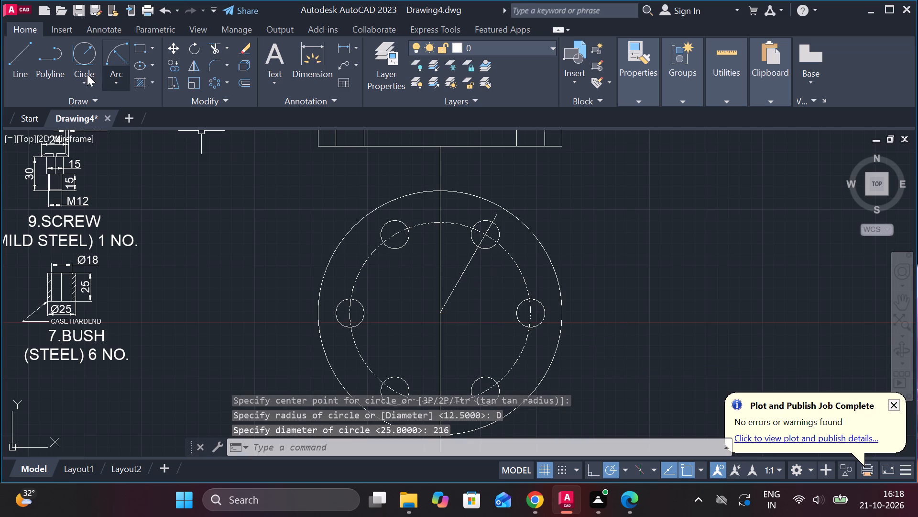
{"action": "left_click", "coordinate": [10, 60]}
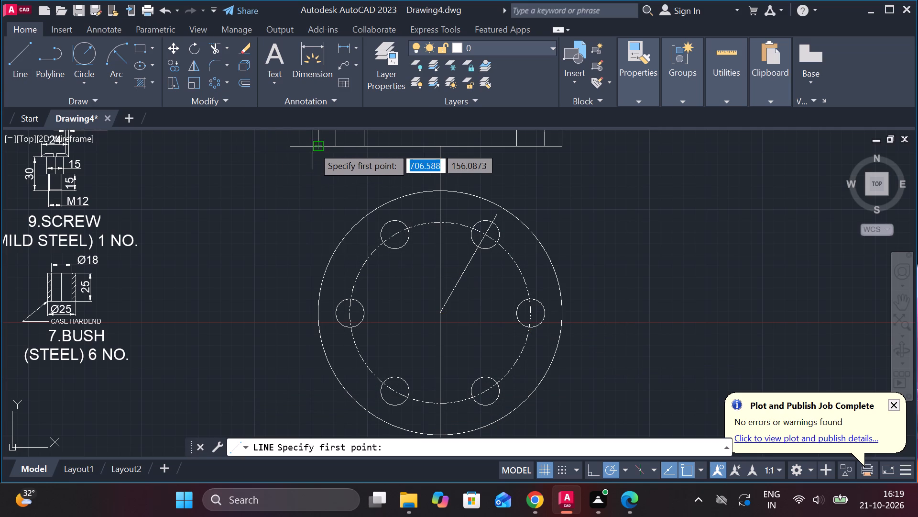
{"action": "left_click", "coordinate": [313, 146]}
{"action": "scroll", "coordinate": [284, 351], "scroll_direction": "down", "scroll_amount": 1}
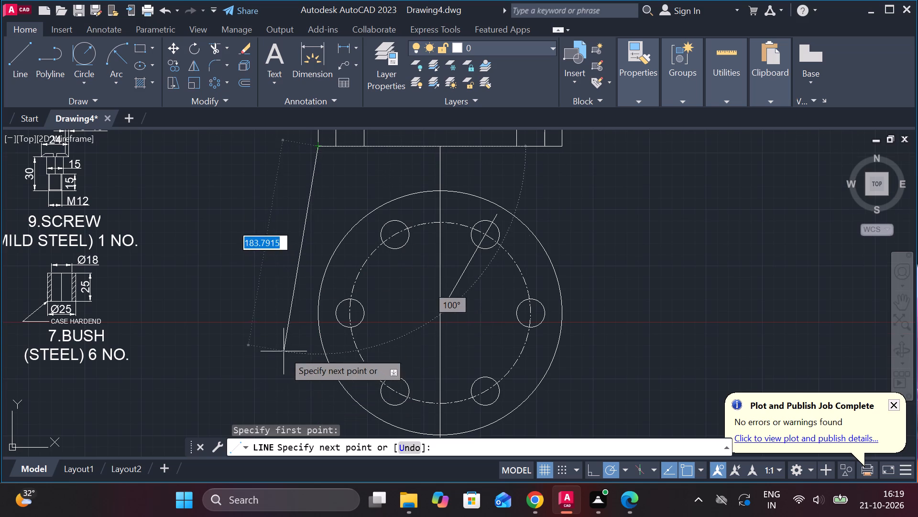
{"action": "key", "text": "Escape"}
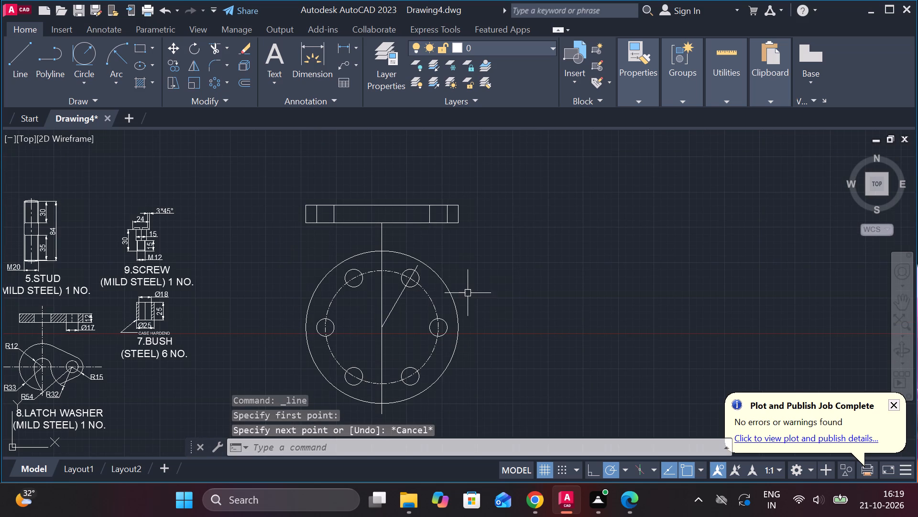
Draw a vertical line about 185 long from the centre of the leftmost 25 diameter hole up through the rectangle.
{"action": "scroll", "coordinate": [411, 290], "scroll_direction": "up", "scroll_amount": 1}
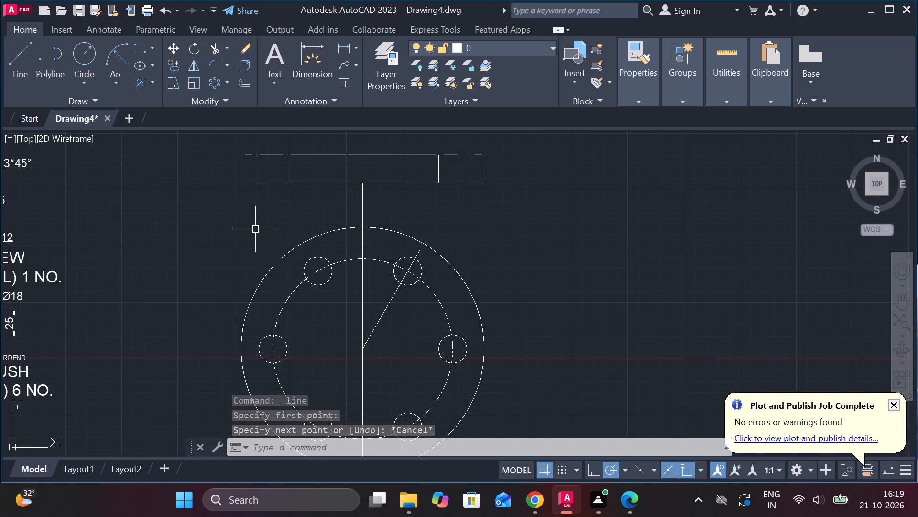
{"action": "middle_click_drag", "start_coordinate": [271, 231], "coordinate": [313, 223]}
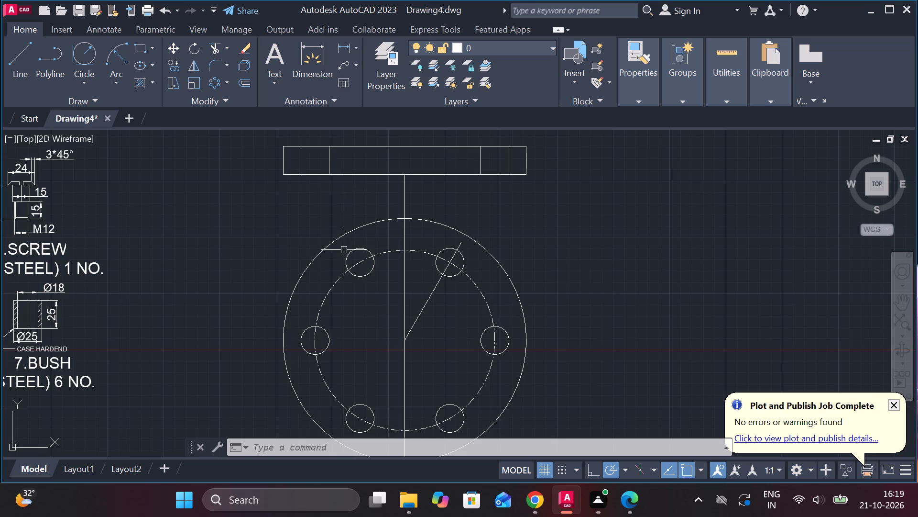
{"action": "key", "text": "l"}
{"action": "key", "text": "Return"}
{"action": "left_click", "coordinate": [316, 343]}
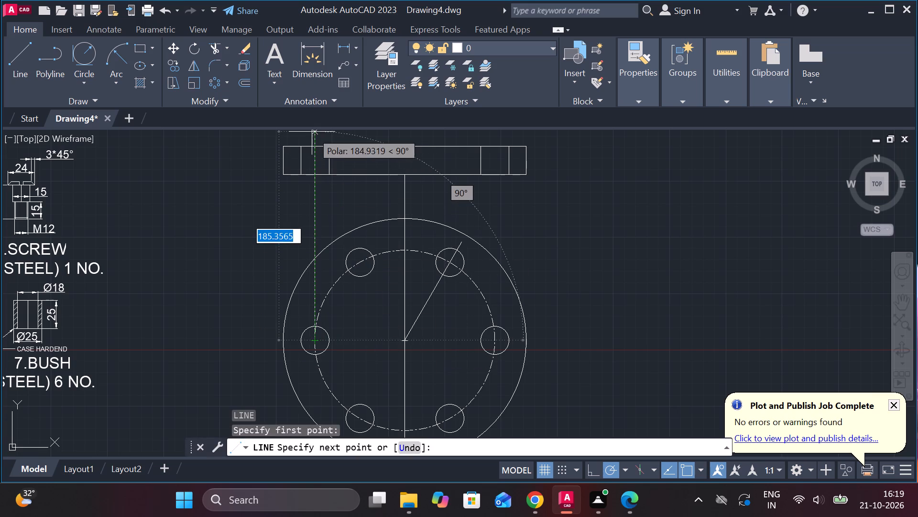
{"action": "left_click", "coordinate": [312, 131]}
{"action": "key", "text": "Escape"}
Draw a vertical line from the centre of the rightmost 25 diameter hole up through and beyond the rectangle.
{"action": "key", "text": "space"}
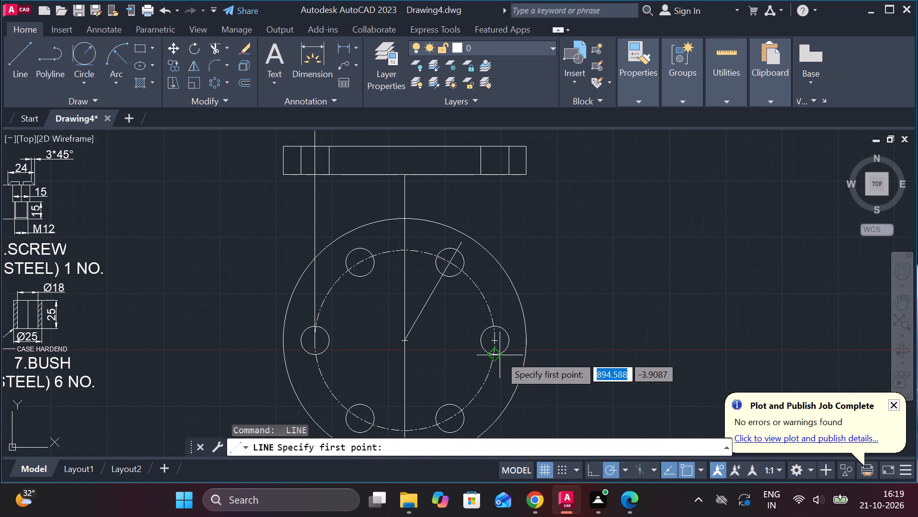
{"action": "left_click", "coordinate": [494, 345]}
{"action": "middle_click_drag", "start_coordinate": [494, 314], "coordinate": [500, 335]}
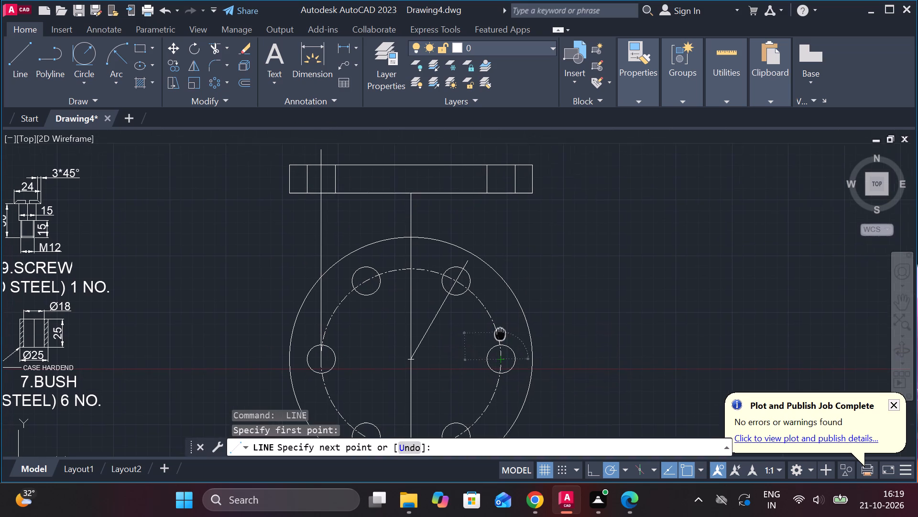
{"action": "middle_click_drag", "start_coordinate": [499, 157], "coordinate": [494, 176]}
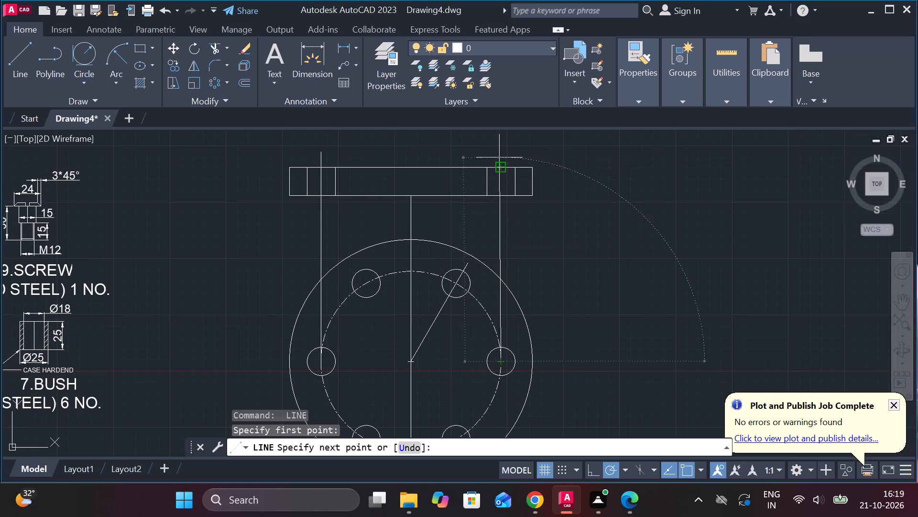
{"action": "middle_click_drag", "start_coordinate": [494, 176], "coordinate": [470, 218]}
{"action": "left_click", "coordinate": [470, 161]}
{"action": "key", "text": "Escape"}
Trim the two vertical projection lines between the rectangle and the 216 diameter circle.
{"action": "type", "text": "TR"}
{"action": "key", "text": "space"}
{"action": "left_click", "coordinate": [473, 309]}
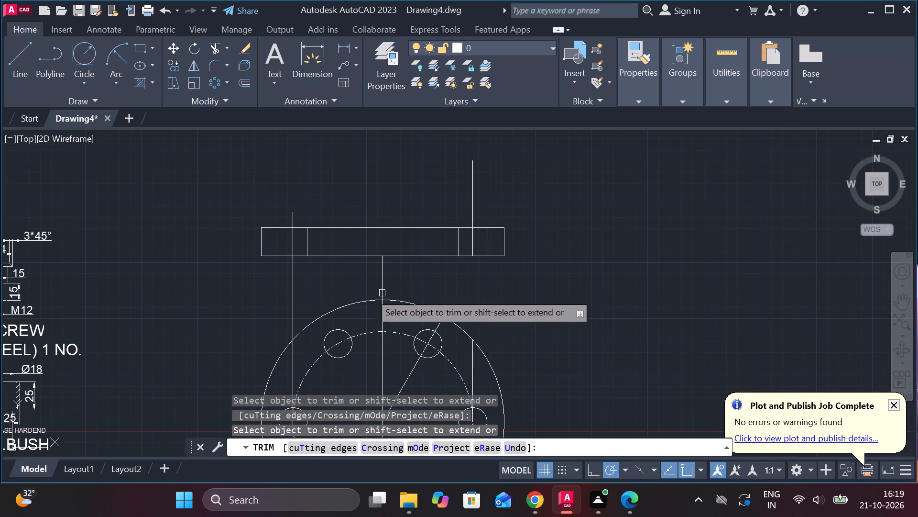
{"action": "left_click", "coordinate": [297, 298]}
{"action": "left_click", "coordinate": [290, 291]}
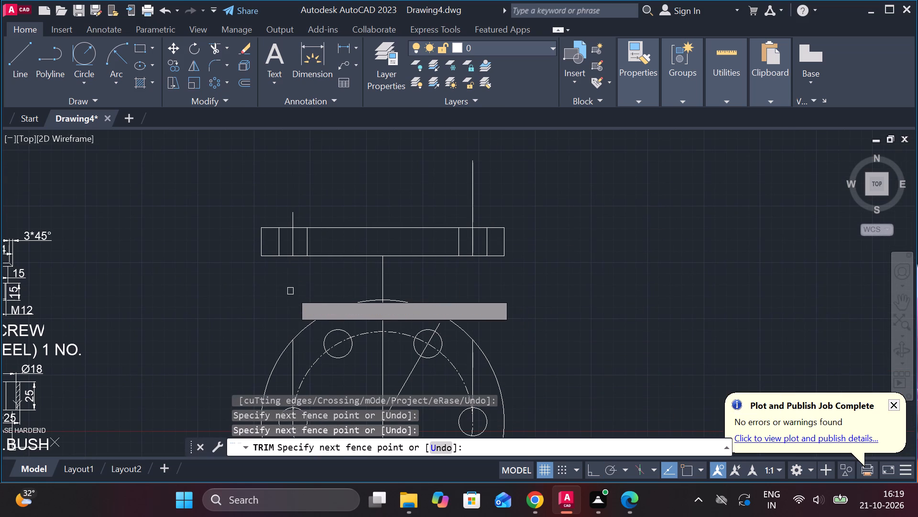
{"action": "key", "text": "Escape"}
Erase the two leftover projection line pieces inside the 216 diameter circle.
{"action": "left_click", "coordinate": [290, 361]}
{"action": "left_click", "coordinate": [470, 372]}
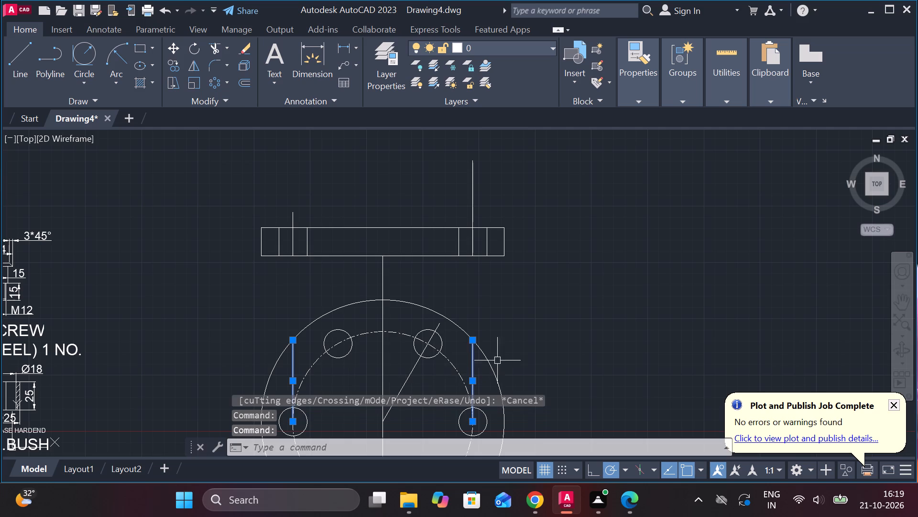
{"action": "type", "text": "E"}
{"action": "key", "text": "space"}
Trim the ends of both projection lines that extend above the rectangle's top edge.
{"action": "type", "text": "TR"}
{"action": "key", "text": "space"}
{"action": "left_click_drag", "start_coordinate": [517, 194], "coordinate": [371, 198]}
{"action": "left_click", "coordinate": [289, 217]}
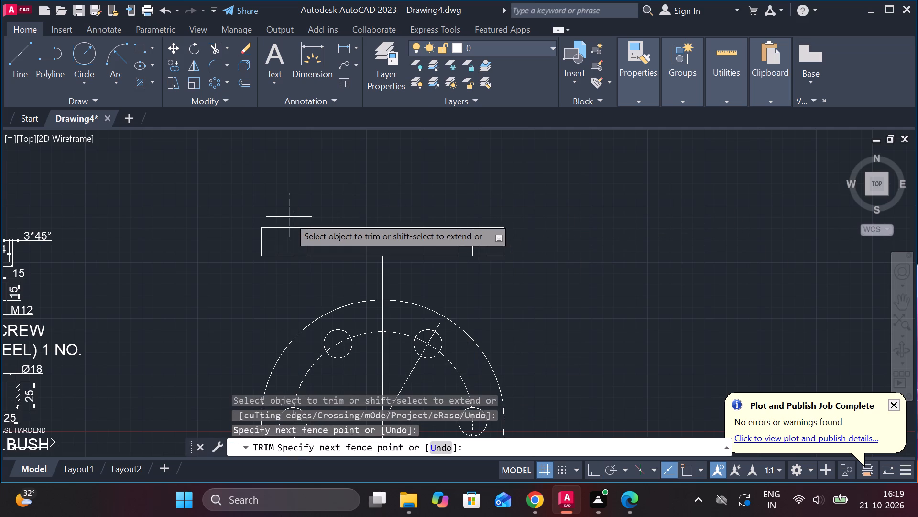
{"action": "left_click", "coordinate": [299, 217]}
{"action": "key", "text": "Escape"}
Change the linetype of the two hole centre lines inside the rectangle to DASHED.
{"action": "left_click", "coordinate": [471, 247]}
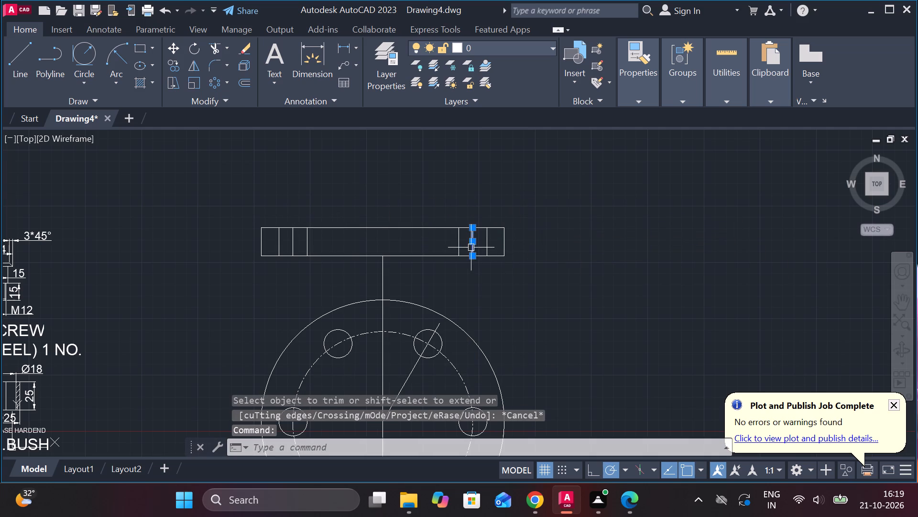
{"action": "left_click", "coordinate": [290, 244]}
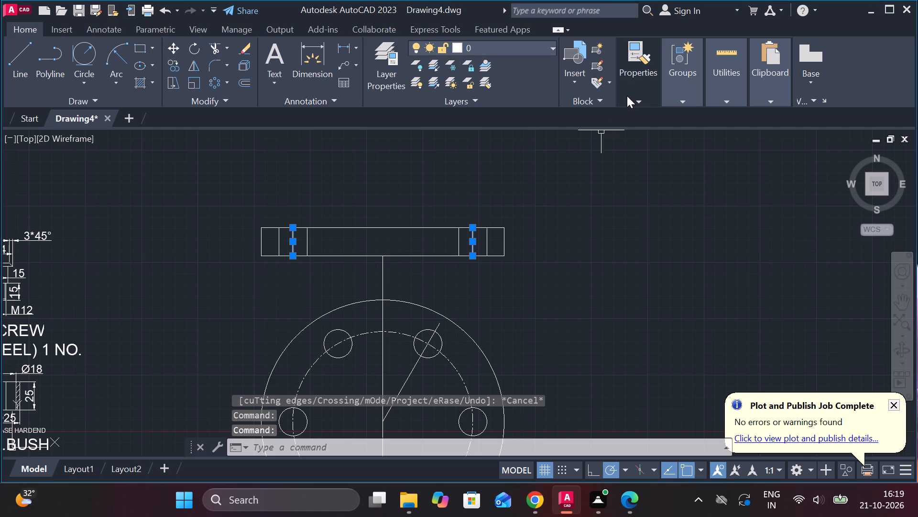
{"action": "left_click", "coordinate": [627, 96]}
{"action": "left_click", "coordinate": [701, 160]}
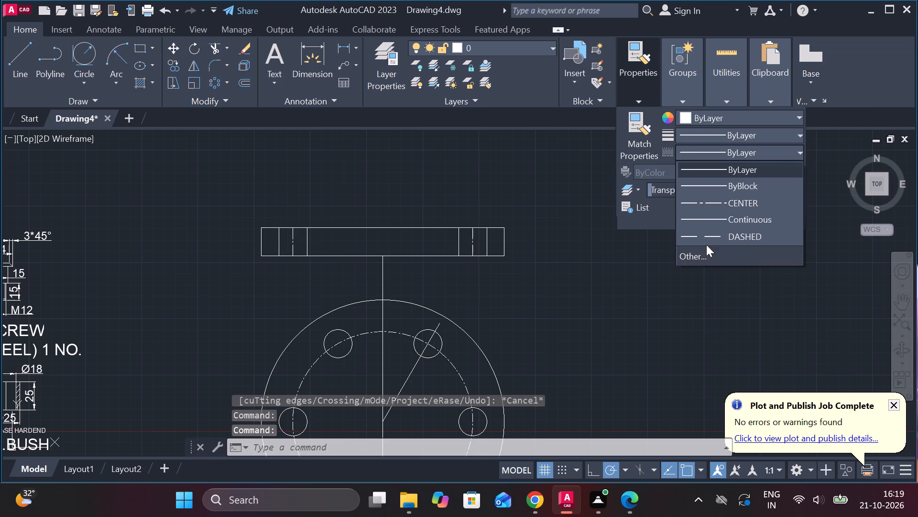
{"action": "left_click", "coordinate": [710, 235]}
{"action": "key", "text": "Escape"}
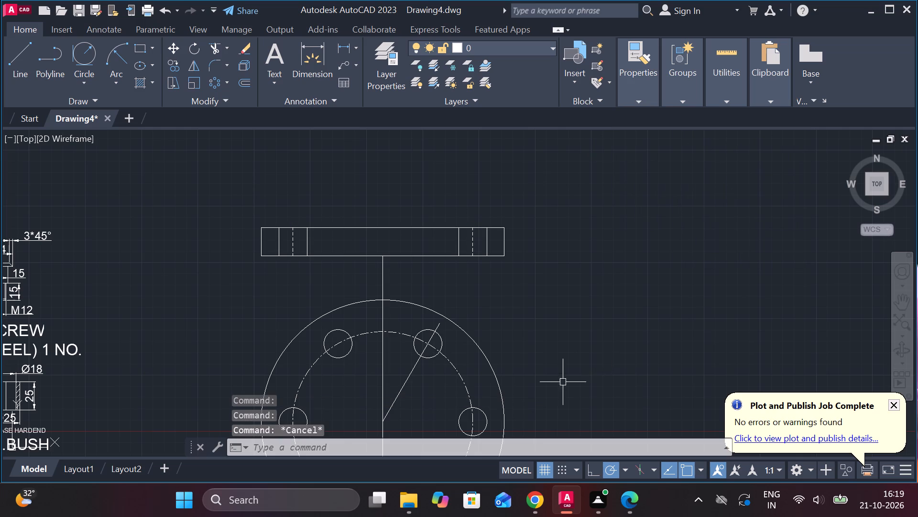
Draw a vertical centre line across the rectangle from the midpoint of its bottom edge to its top edge.
{"action": "scroll", "coordinate": [592, 325], "scroll_direction": "down", "scroll_amount": 1}
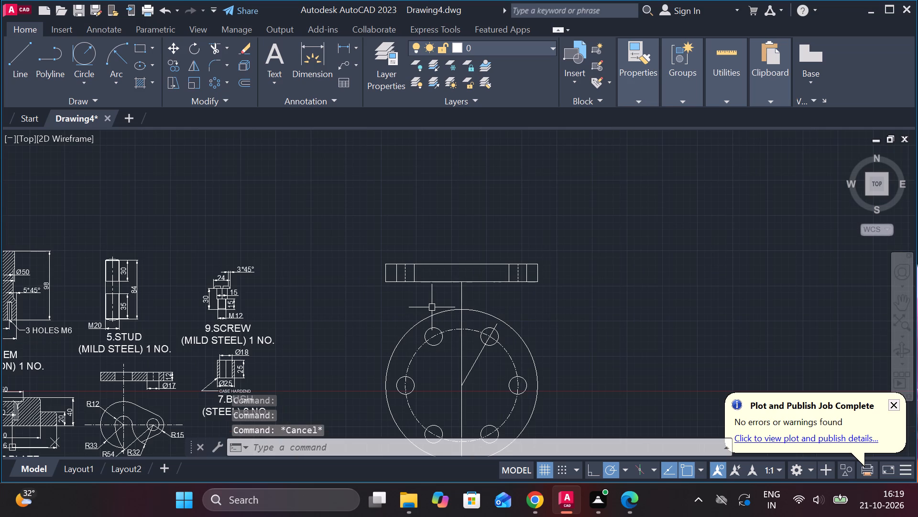
{"action": "scroll", "coordinate": [432, 307], "scroll_direction": "up", "scroll_amount": 2}
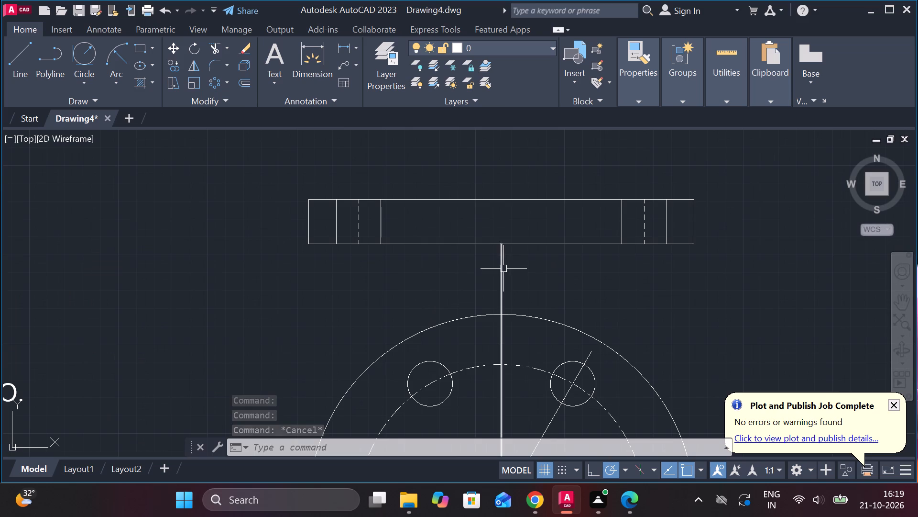
{"action": "key", "text": "l"}
{"action": "key", "text": "Return"}
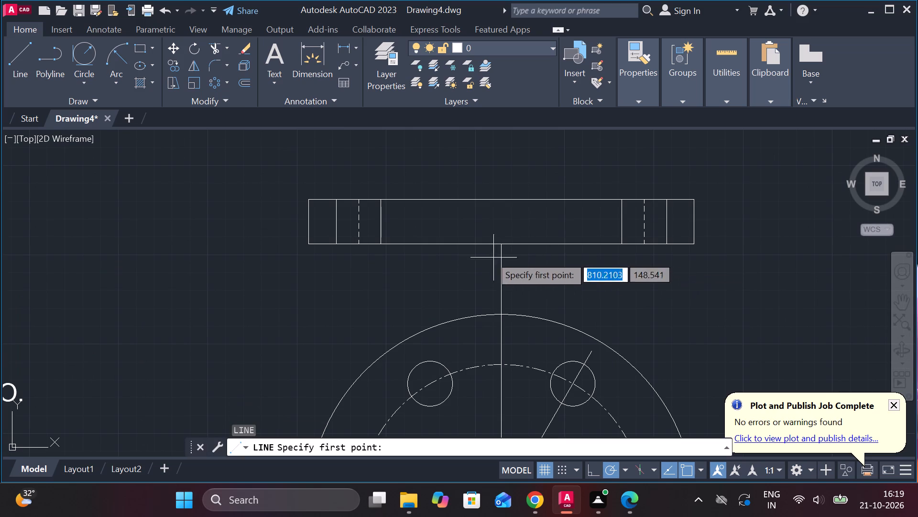
{"action": "left_click", "coordinate": [501, 249]}
{"action": "left_click", "coordinate": [502, 207]}
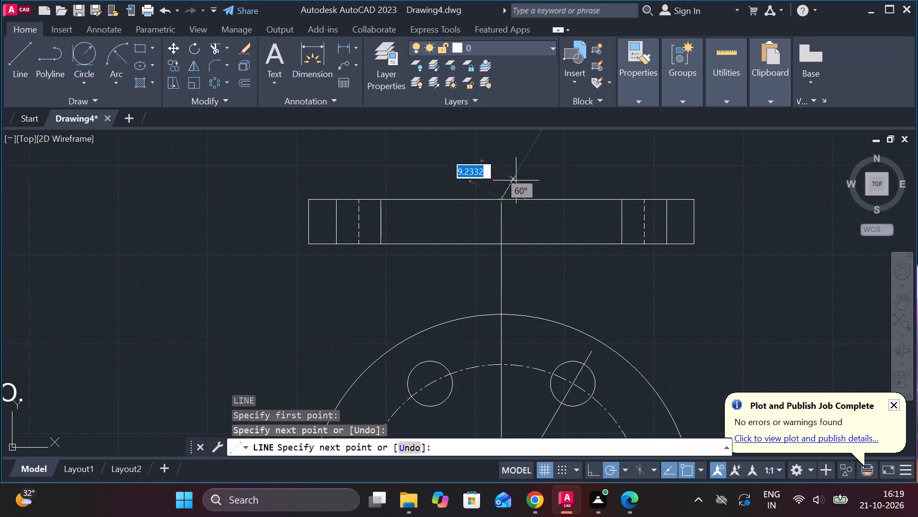
{"action": "key", "text": "Escape"}
Offset the rectangle's vertical centre line by 27 to each side.
{"action": "left_click", "coordinate": [500, 216]}
{"action": "key", "text": "o"}
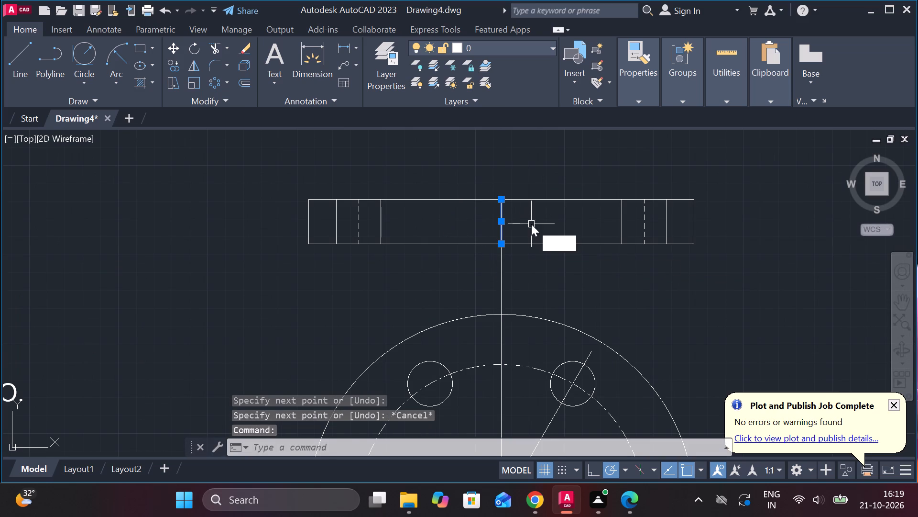
{"action": "key", "text": "Return"}
{"action": "key", "text": "Return"}
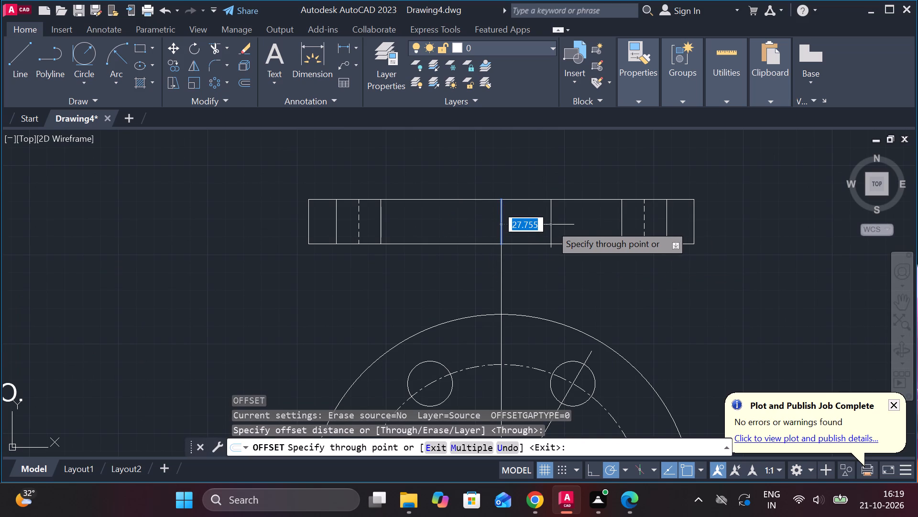
{"action": "type", "text": "27"}
{"action": "key", "text": "Return"}
{"action": "left_click", "coordinate": [501, 223]}
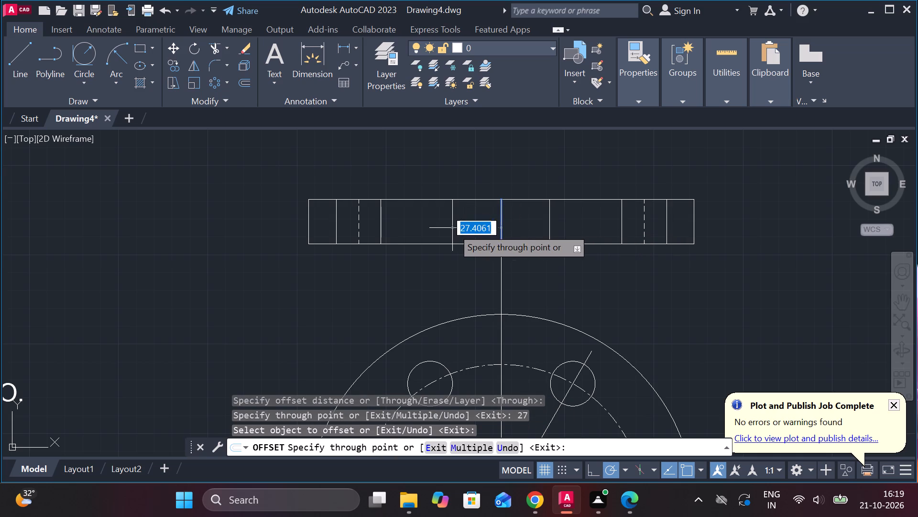
{"action": "type", "text": "27"}
{"action": "key", "text": "Return"}
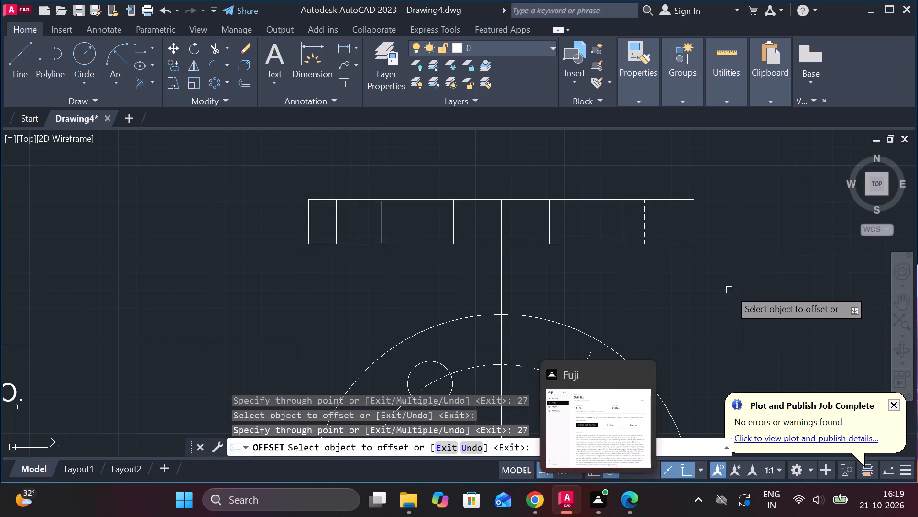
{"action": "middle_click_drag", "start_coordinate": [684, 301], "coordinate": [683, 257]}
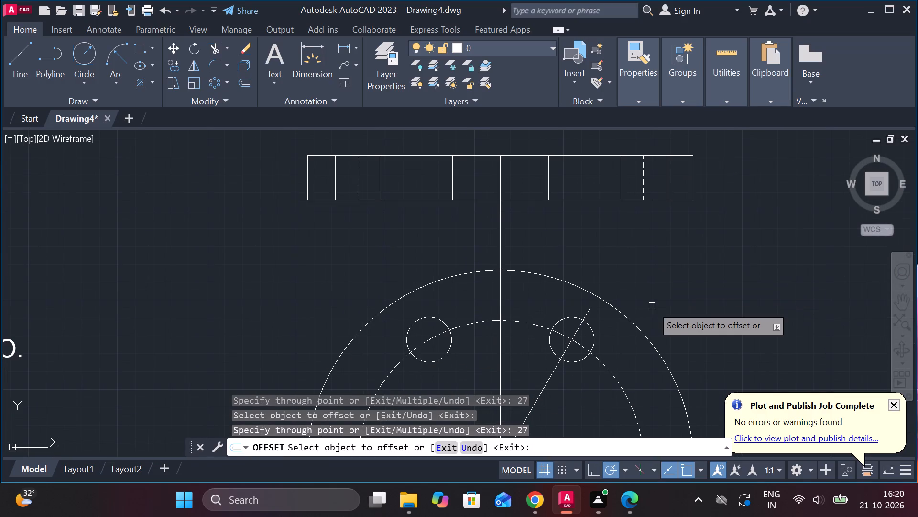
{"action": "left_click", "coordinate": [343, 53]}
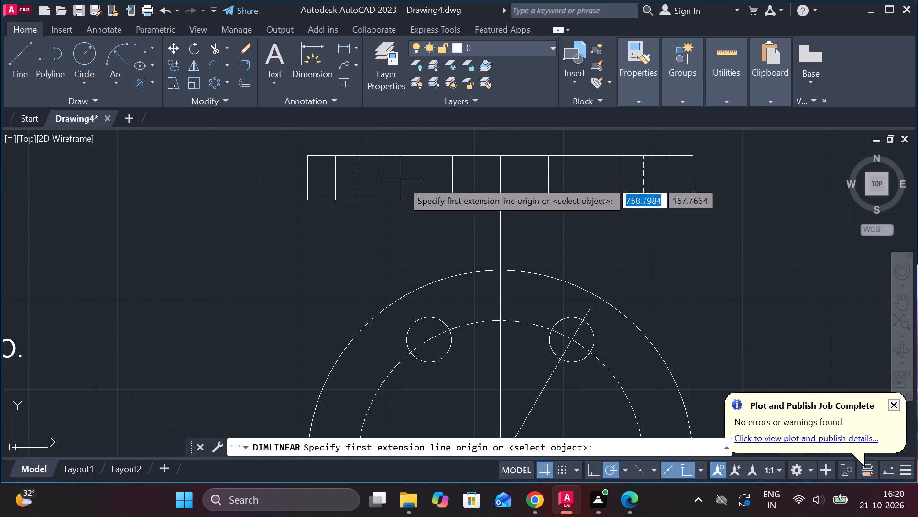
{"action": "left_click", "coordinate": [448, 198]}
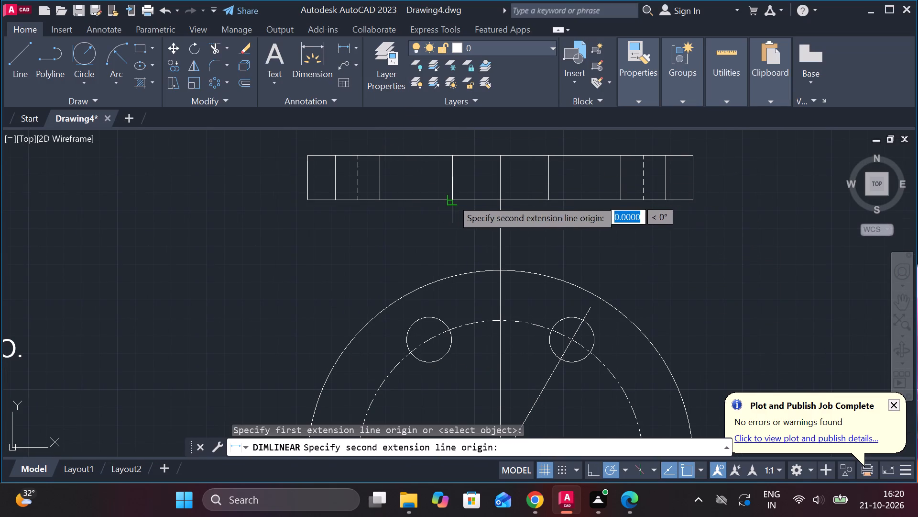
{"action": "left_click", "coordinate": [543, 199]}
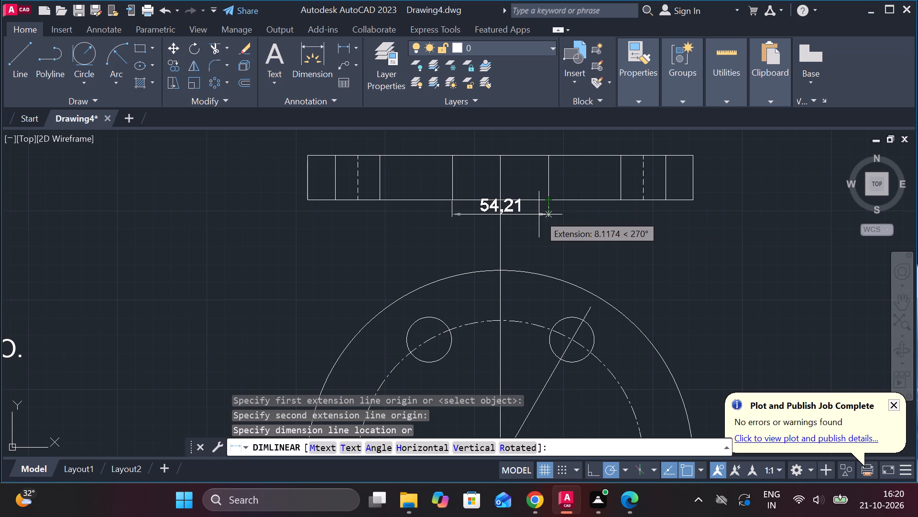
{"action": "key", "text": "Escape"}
Add a linear dimension below the rectangle between the two offset bore lines.
{"action": "key", "text": "space"}
{"action": "left_click", "coordinate": [452, 199]}
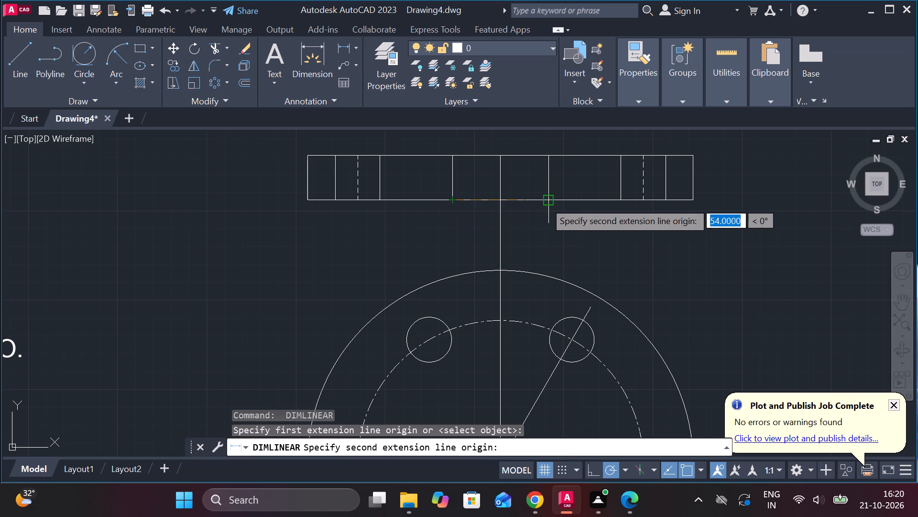
{"action": "left_click", "coordinate": [545, 202]}
{"action": "left_click", "coordinate": [528, 233]}
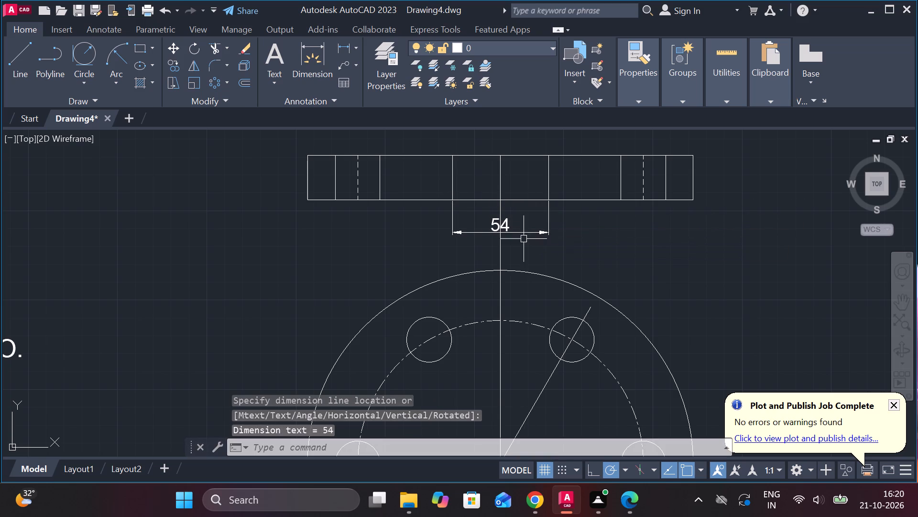
Draw a circle of diameter 54 at the centre of the 216 diameter circle.
{"action": "scroll", "coordinate": [524, 245], "scroll_direction": "down", "scroll_amount": 2}
{"action": "scroll", "coordinate": [544, 350], "scroll_direction": "up", "scroll_amount": 2}
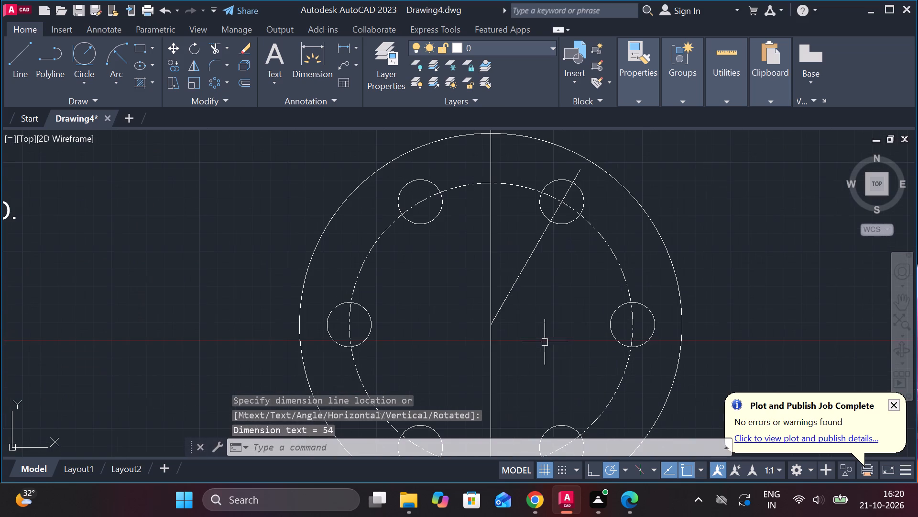
{"action": "type", "text": "C"}
{"action": "key", "text": "space"}
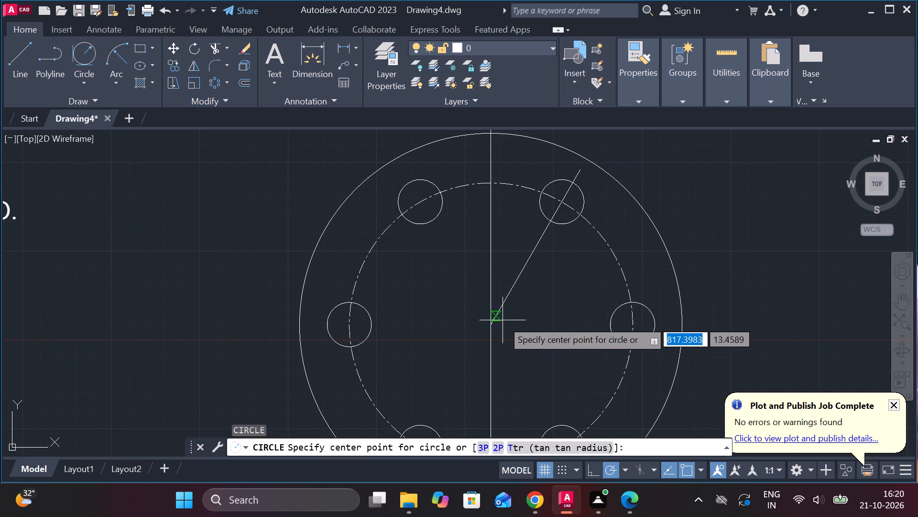
{"action": "left_click", "coordinate": [493, 325]}
{"action": "type", "text": "D 54"}
{"action": "key", "text": "space"}
Change the linetype of the angled line from the centre through the upper-right hole to DASHED.
{"action": "left_click", "coordinate": [533, 258]}
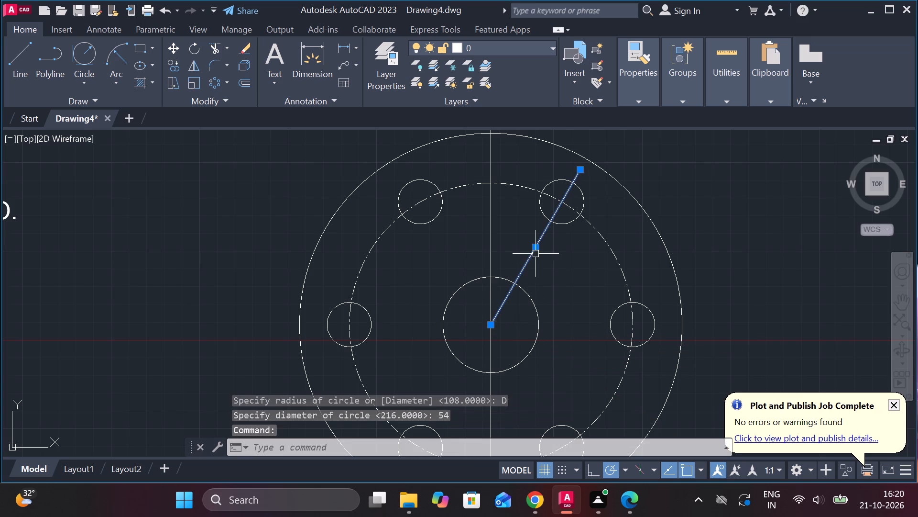
{"action": "left_click", "coordinate": [637, 103]}
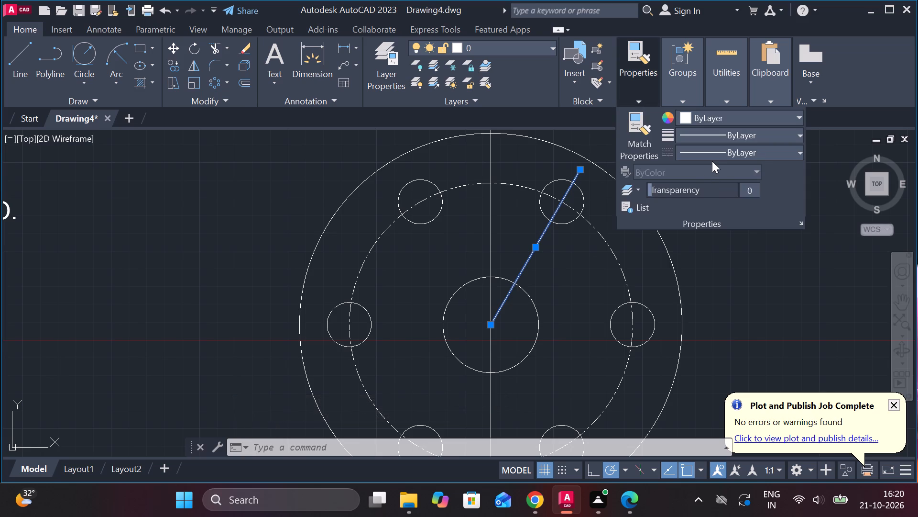
{"action": "left_click", "coordinate": [711, 151]}
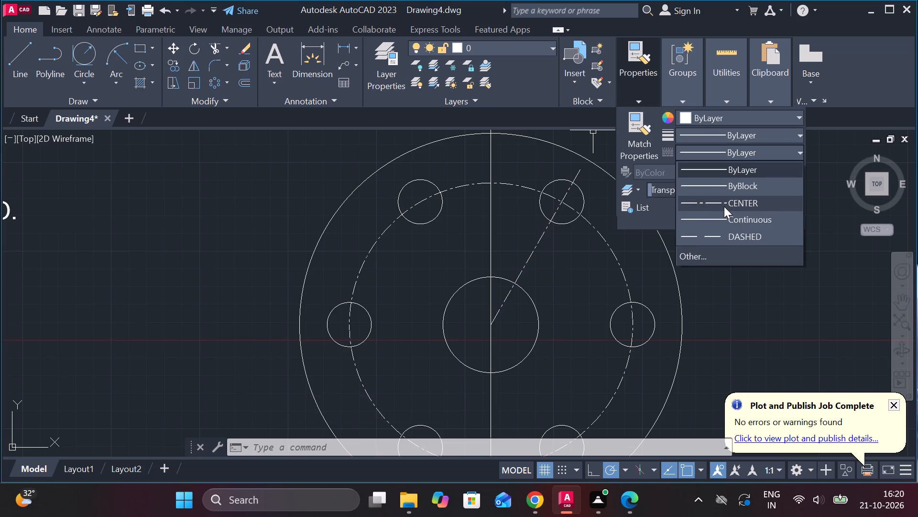
{"action": "left_click", "coordinate": [720, 233]}
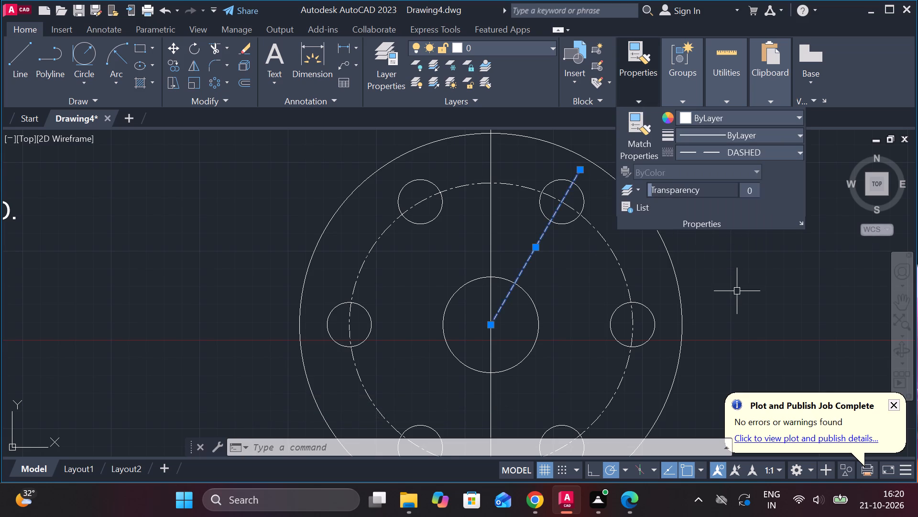
{"action": "key", "text": "Escape"}
Draw a horizontal line 42 long from the centre of the circles towards the rightmost 25 diameter hole.
{"action": "middle_click_drag", "start_coordinate": [731, 300], "coordinate": [715, 300]}
{"action": "key", "text": "l"}
{"action": "key", "text": "Return"}
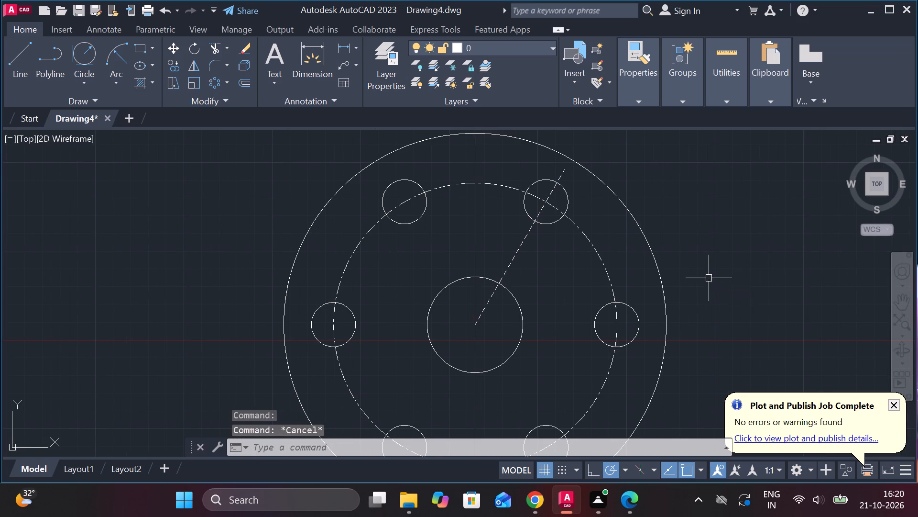
{"action": "left_click", "coordinate": [477, 328]}
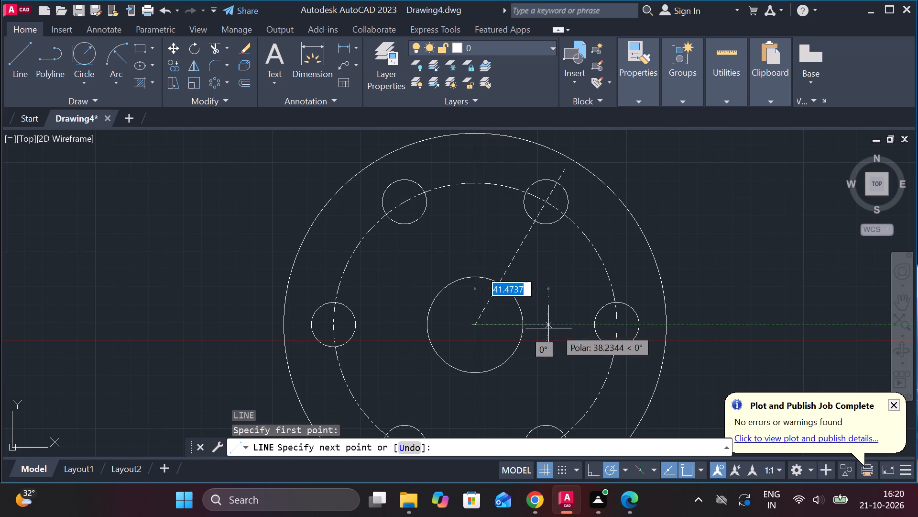
{"action": "type", "text": "42"}
{"action": "key", "text": "space"}
{"action": "key", "text": "Escape"}
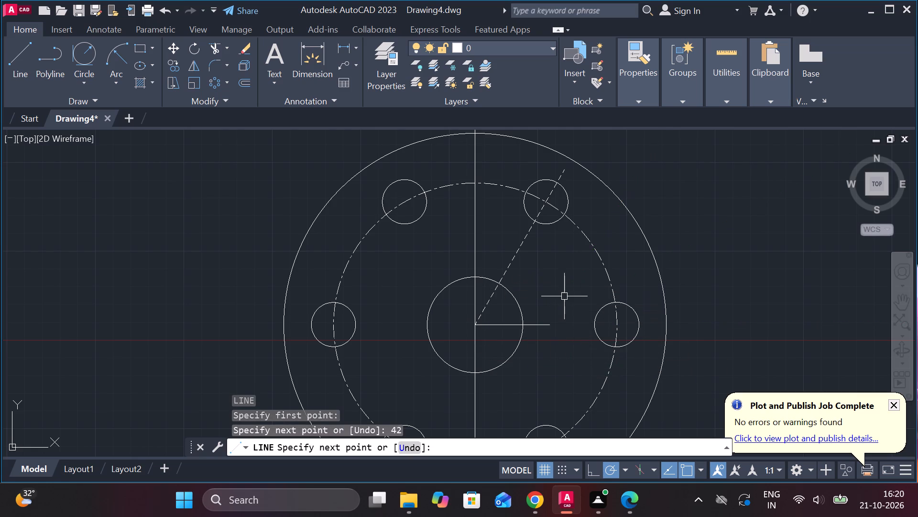
Draw a circle of diameter 17 centred on the outer end of the 42 long horizontal line.
{"action": "type", "text": "C"}
{"action": "key", "text": "space"}
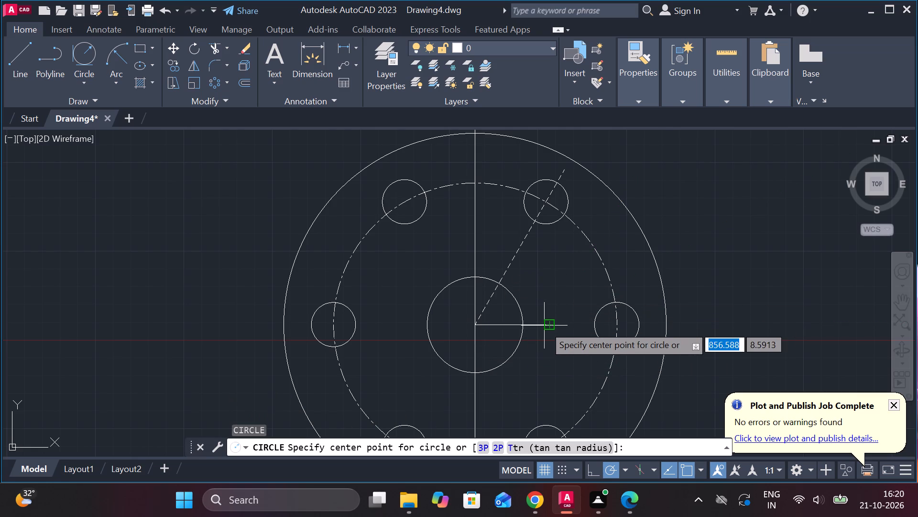
{"action": "left_click", "coordinate": [553, 325]}
{"action": "type", "text": "D"}
{"action": "key", "text": "space"}
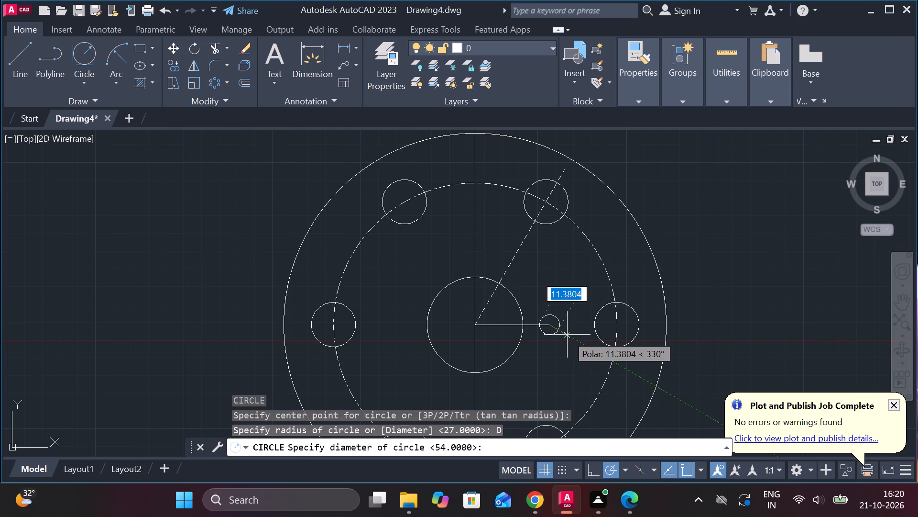
{"action": "key", "text": "1"}
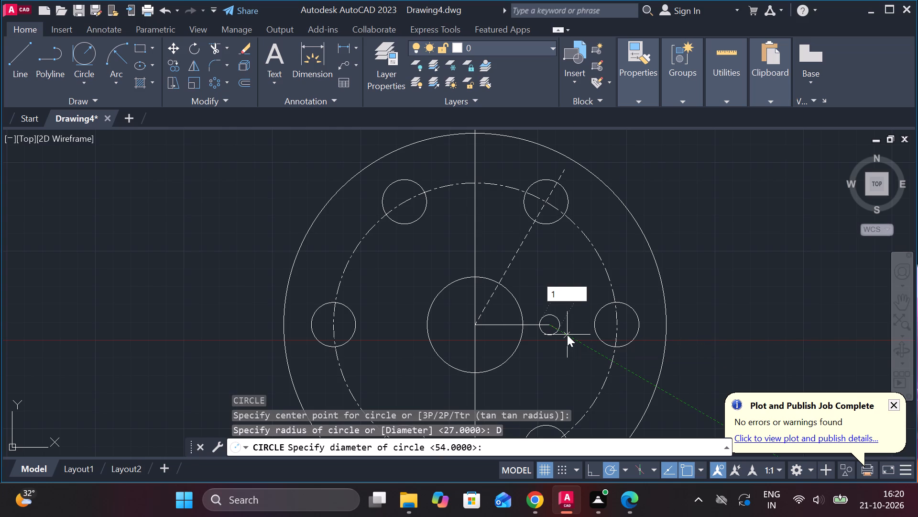
{"action": "type", "text": "7"}
{"action": "key", "text": "space"}
Draw a circle of diameter 12 concentric with the 17 diameter circle.
{"action": "type", "text": "C"}
{"action": "key", "text": "space"}
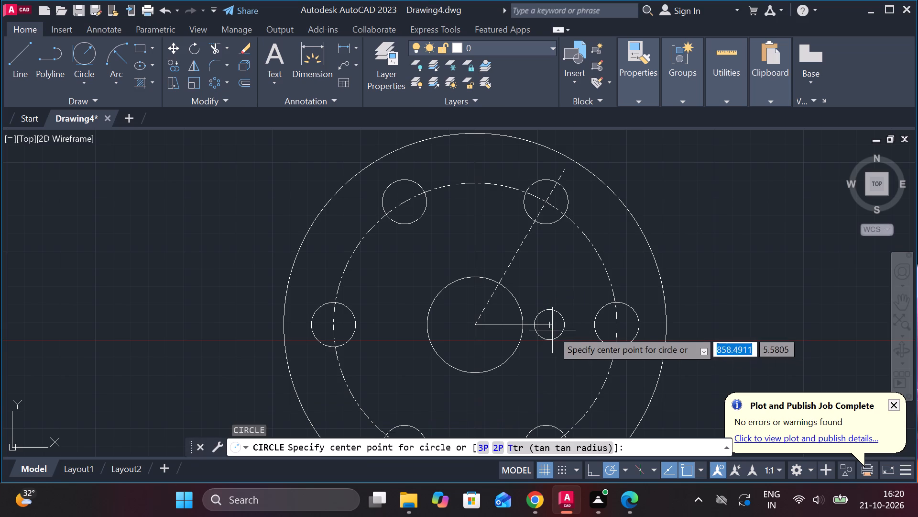
{"action": "left_click", "coordinate": [552, 330]}
{"action": "key", "text": "d"}
{"action": "key", "text": "space"}
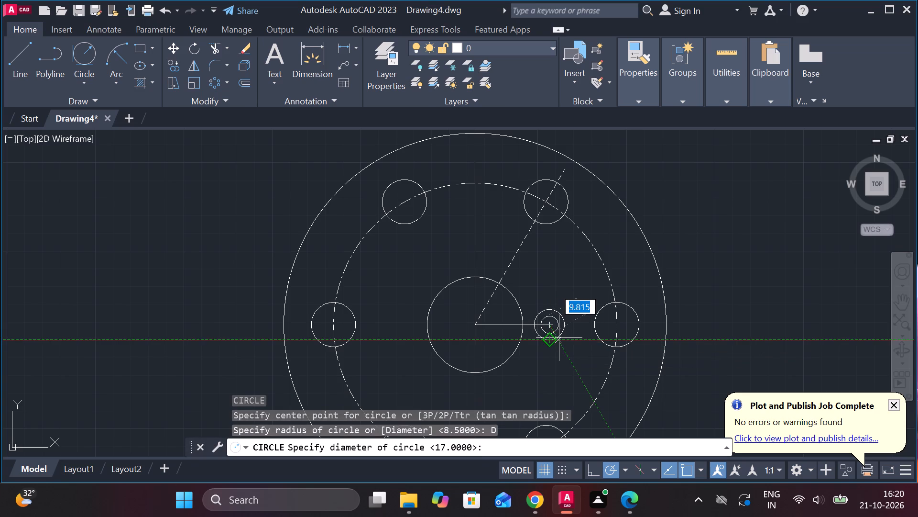
{"action": "type", "text": "12"}
{"action": "key", "text": "space"}
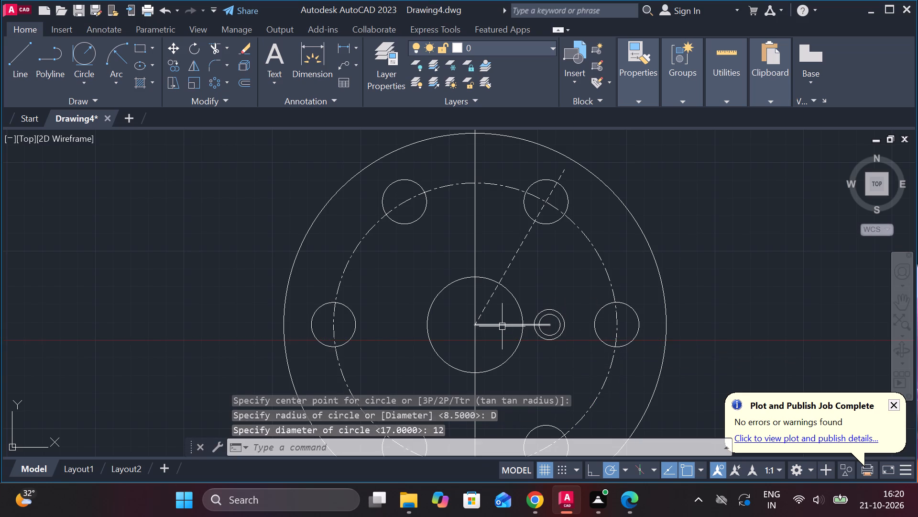
Stretch the horizontal line through the circle centre at both ends so it passes beyond the 216 diameter circle.
{"action": "left_click", "coordinate": [502, 326]}
{"action": "left_click", "coordinate": [548, 325]}
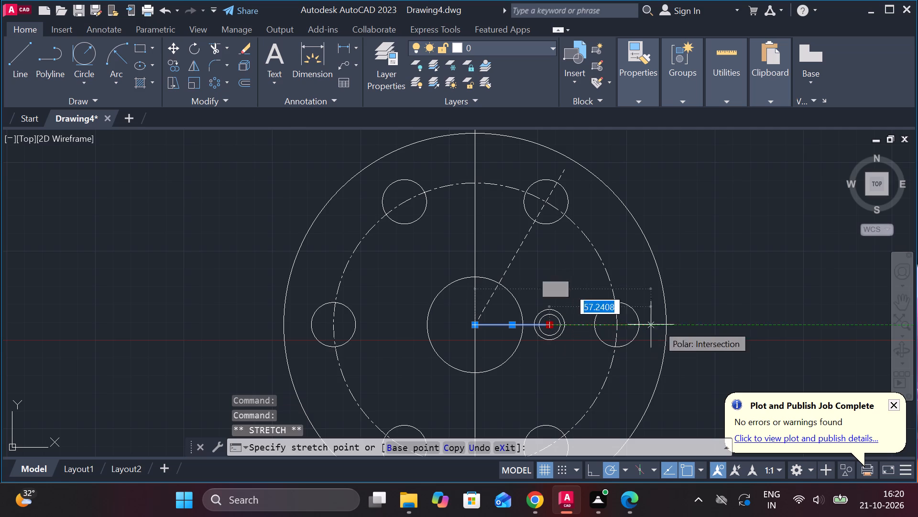
{"action": "left_click", "coordinate": [708, 324]}
{"action": "key", "text": "Escape"}
{"action": "middle_click_drag", "start_coordinate": [535, 341], "coordinate": [668, 322]}
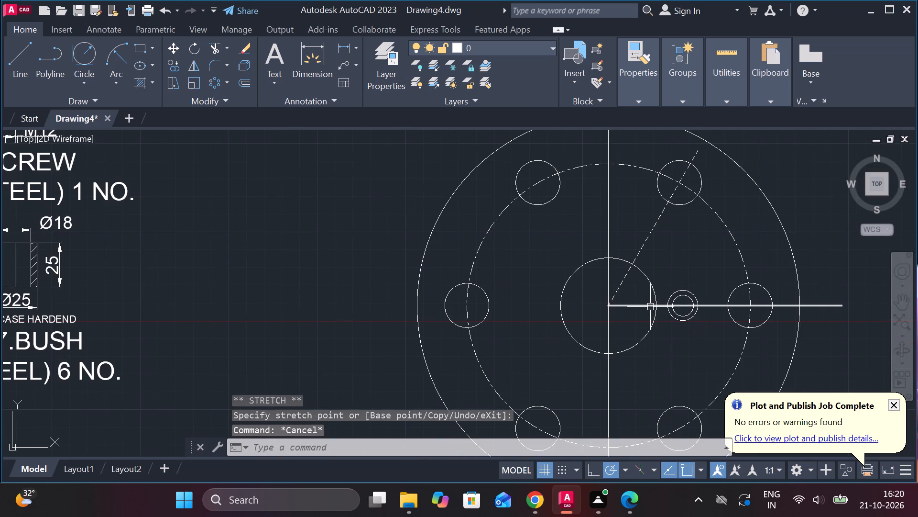
{"action": "left_click", "coordinate": [644, 307]}
{"action": "left_click", "coordinate": [640, 343]}
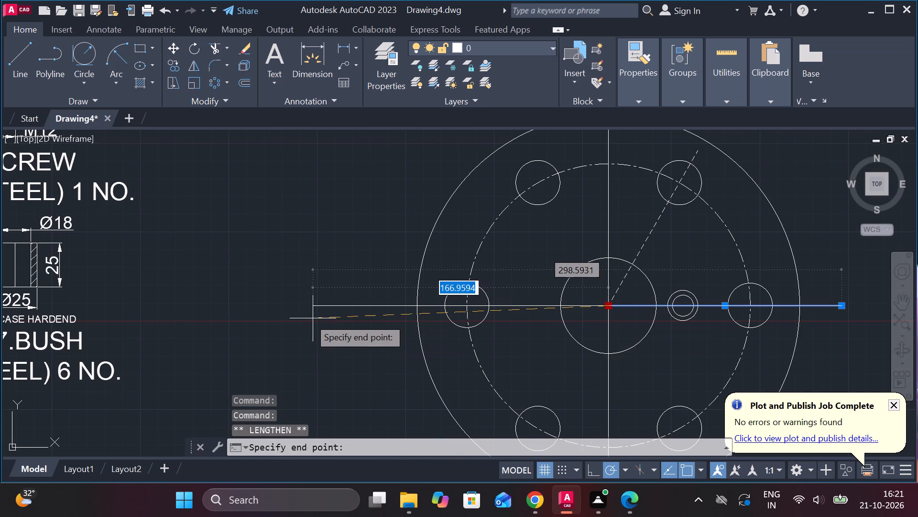
{"action": "left_click", "coordinate": [331, 318]}
{"action": "scroll", "coordinate": [389, 325], "scroll_direction": "down", "scroll_amount": 1}
{"action": "key", "text": "Escape"}
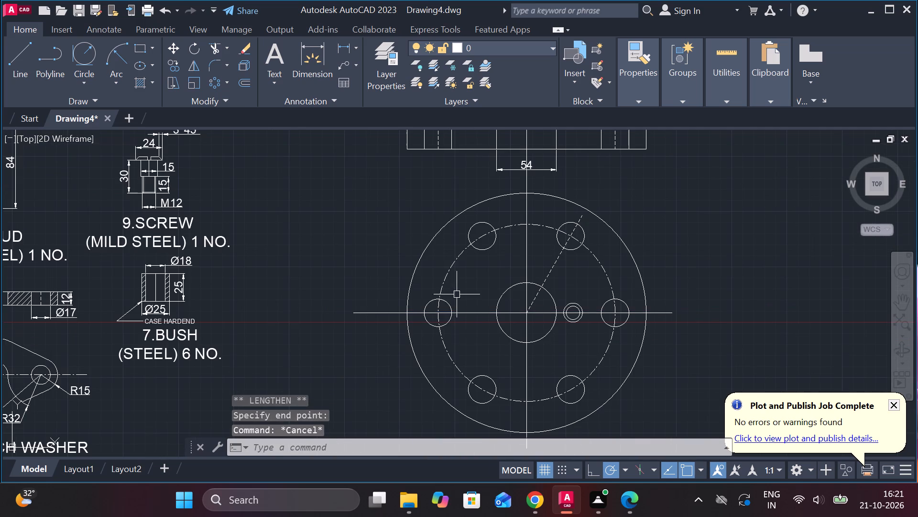
Extend the middle vertical line of the upper view above its top edge and join it with the circular view's vertical line.
{"action": "left_click", "coordinate": [474, 311]}
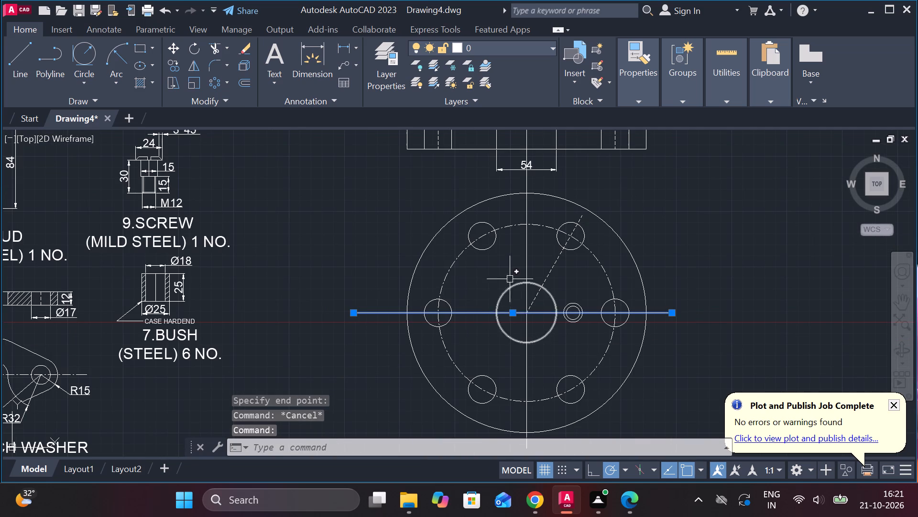
{"action": "left_click", "coordinate": [525, 261]}
{"action": "scroll", "coordinate": [551, 283], "scroll_direction": "down", "scroll_amount": 2}
{"action": "scroll", "coordinate": [557, 232], "scroll_direction": "up", "scroll_amount": 2}
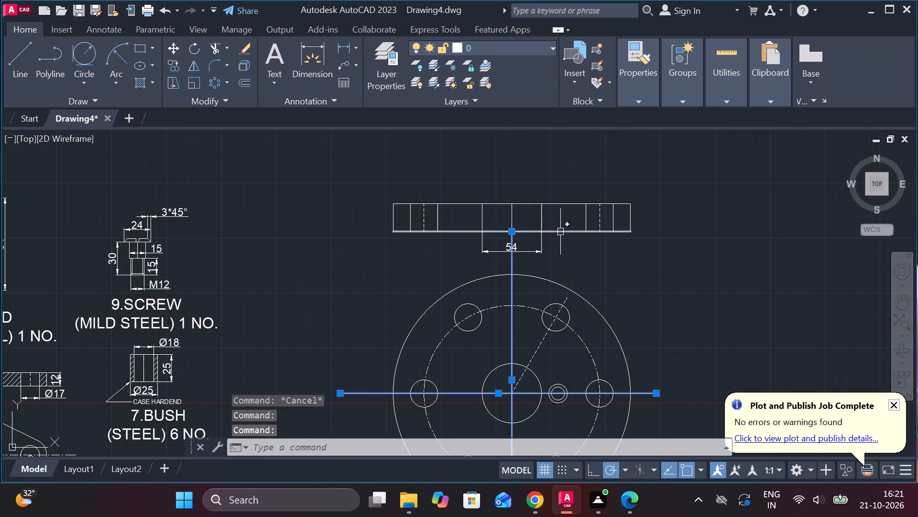
{"action": "left_click", "coordinate": [510, 225]}
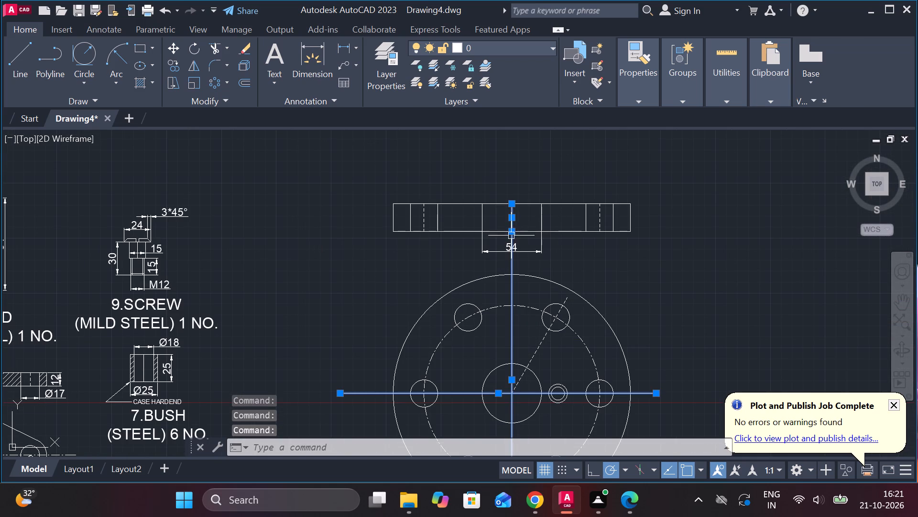
{"action": "left_click", "coordinate": [512, 206]}
{"action": "left_click", "coordinate": [513, 185]}
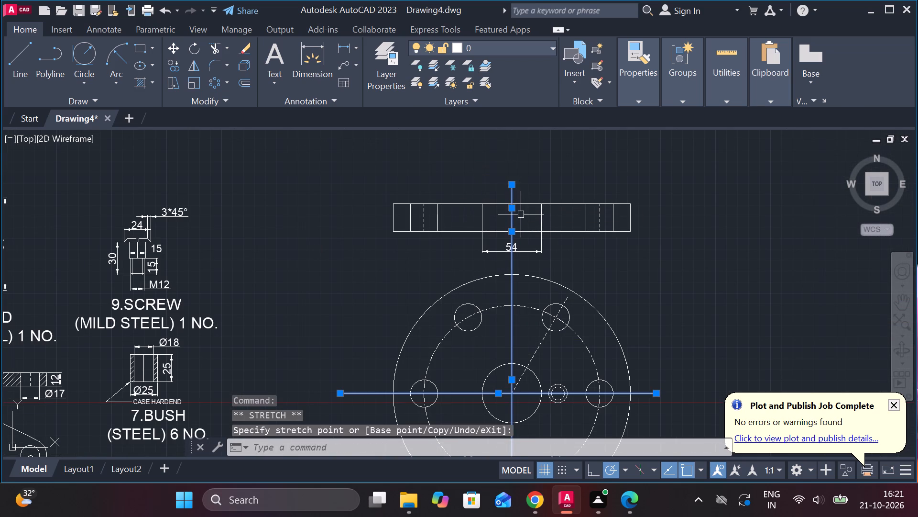
{"action": "key", "text": "j"}
{"action": "key", "text": "Return"}
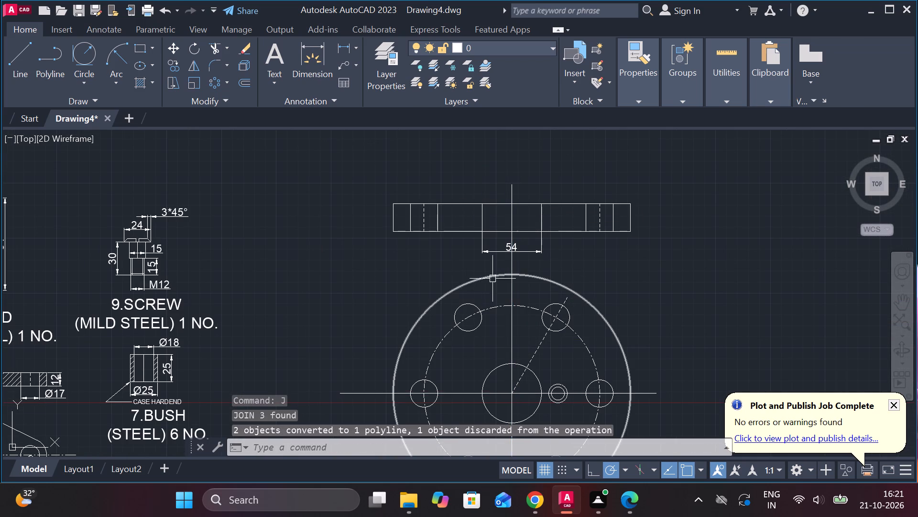
Change the linetype of the joined vertical line and the horizontal line through the circles to CENTER.
{"action": "left_click", "coordinate": [513, 263]}
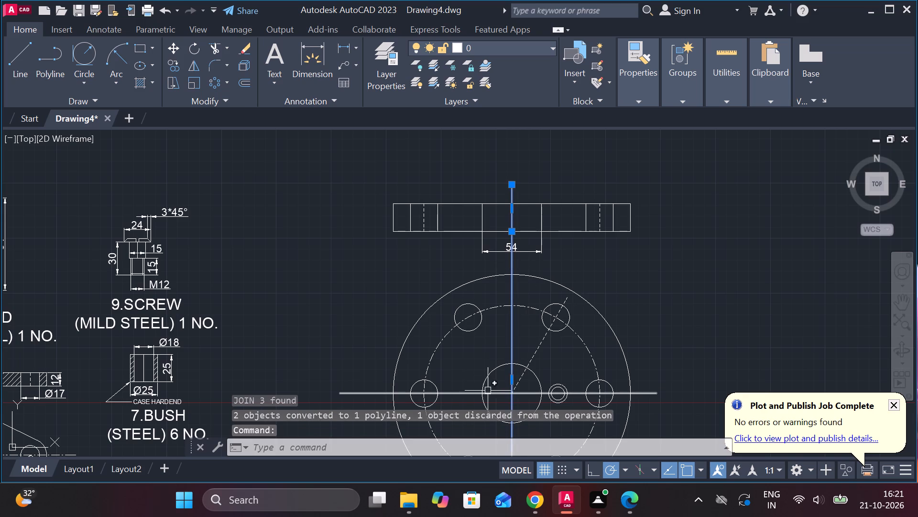
{"action": "left_click", "coordinate": [472, 393]}
{"action": "left_click", "coordinate": [624, 99]}
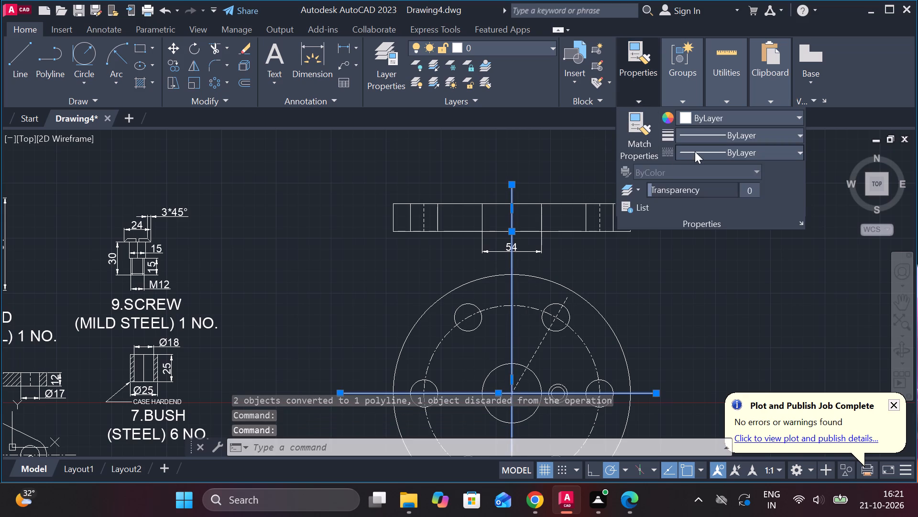
{"action": "left_click", "coordinate": [695, 151]}
{"action": "left_click", "coordinate": [699, 199]}
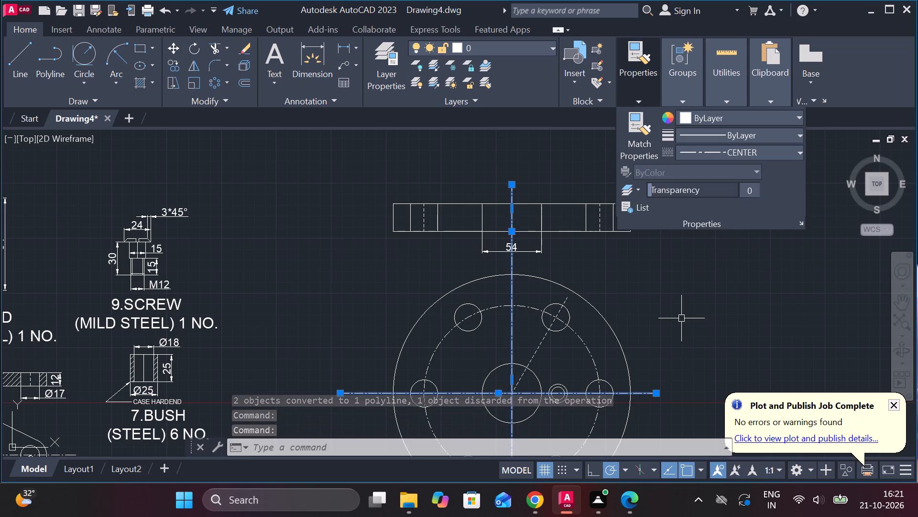
{"action": "key", "text": "Escape"}
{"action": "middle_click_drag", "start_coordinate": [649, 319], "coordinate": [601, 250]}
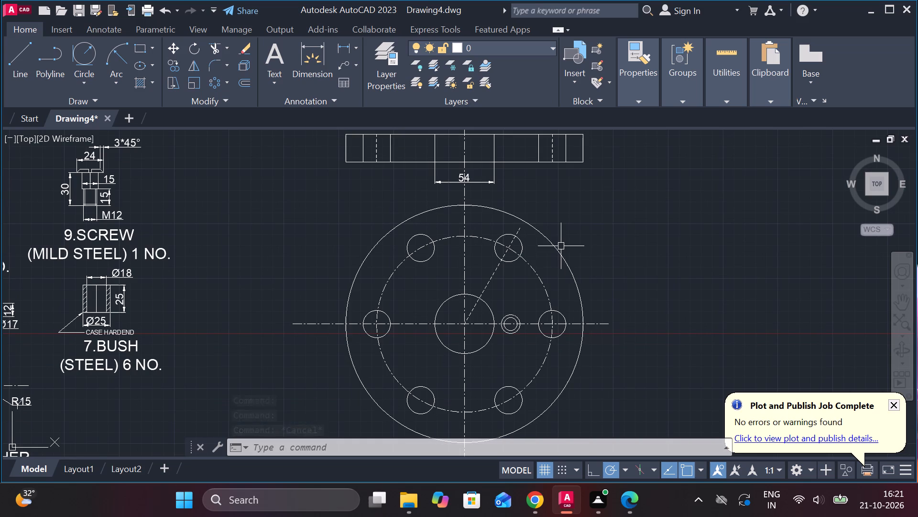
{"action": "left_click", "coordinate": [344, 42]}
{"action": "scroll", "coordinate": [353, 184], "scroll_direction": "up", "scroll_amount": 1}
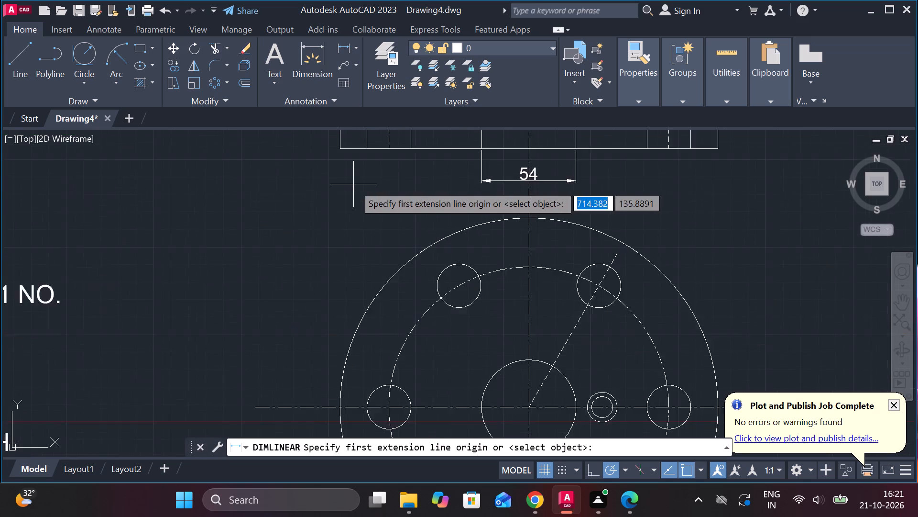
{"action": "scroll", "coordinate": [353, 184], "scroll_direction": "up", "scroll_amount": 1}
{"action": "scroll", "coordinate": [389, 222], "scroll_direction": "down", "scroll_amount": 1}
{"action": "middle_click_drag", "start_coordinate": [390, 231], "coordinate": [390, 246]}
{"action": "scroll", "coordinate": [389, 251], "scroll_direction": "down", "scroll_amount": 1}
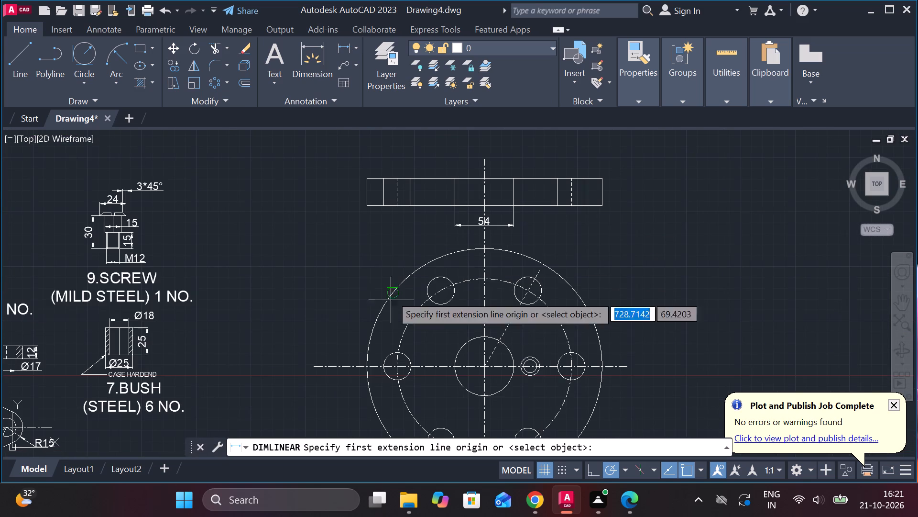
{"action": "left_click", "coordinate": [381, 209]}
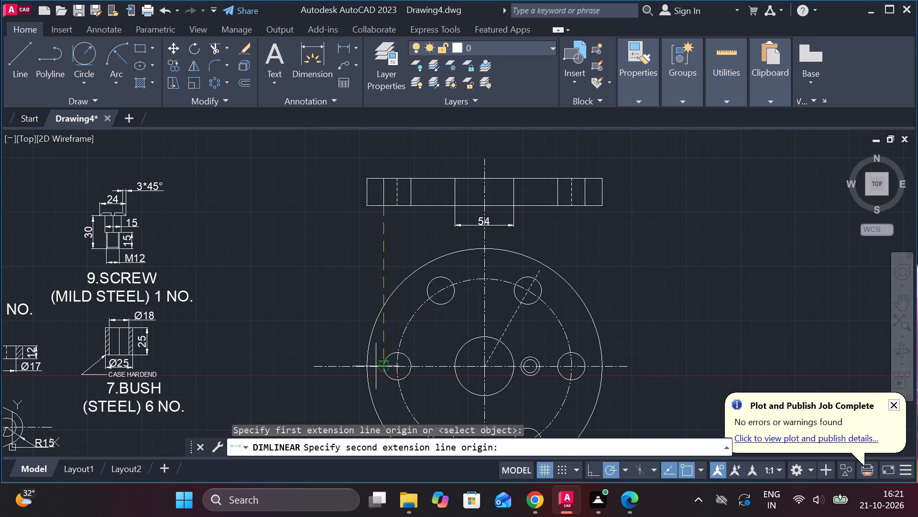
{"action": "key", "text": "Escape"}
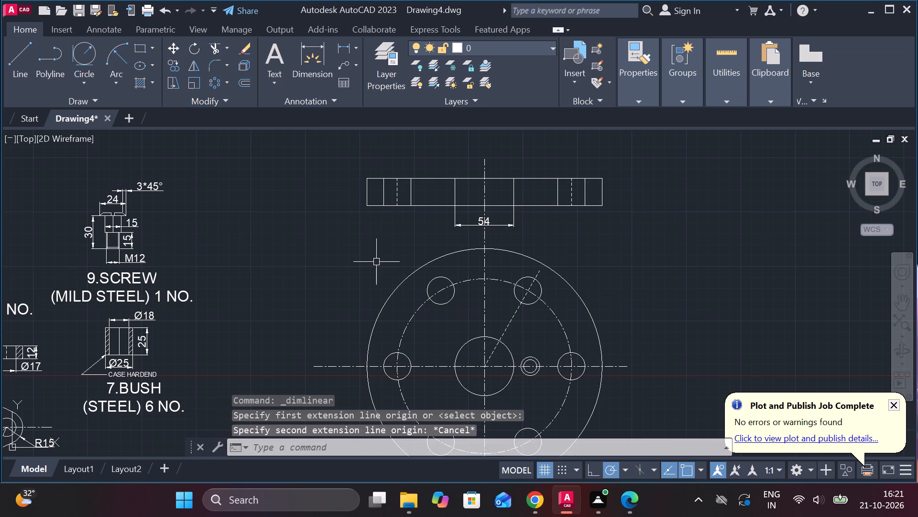
Examine the two views of the 216 diameter round part.
{"action": "scroll", "coordinate": [376, 261], "scroll_direction": "down", "scroll_amount": 1}
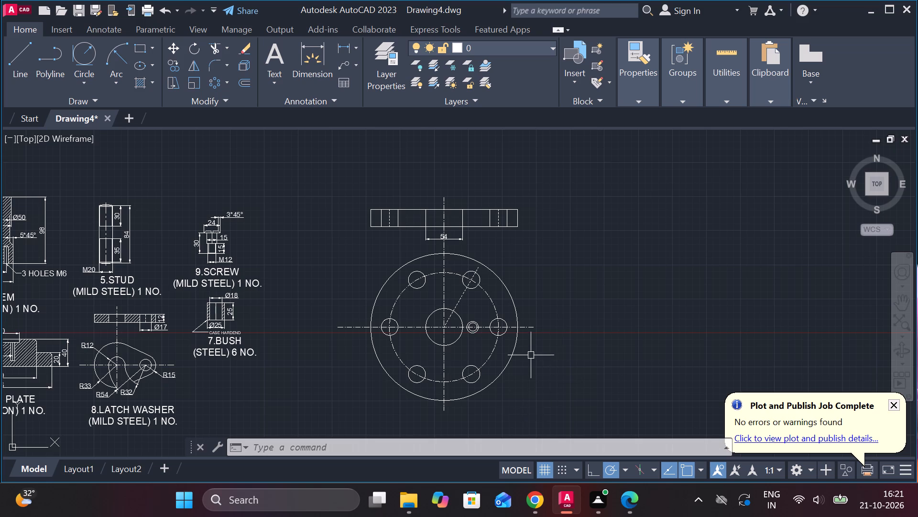
{"action": "scroll", "coordinate": [531, 355], "scroll_direction": "up", "scroll_amount": 1}
{"action": "middle_click_drag", "start_coordinate": [538, 363], "coordinate": [566, 311]}
{"action": "scroll", "coordinate": [560, 270], "scroll_direction": "down", "scroll_amount": 1}
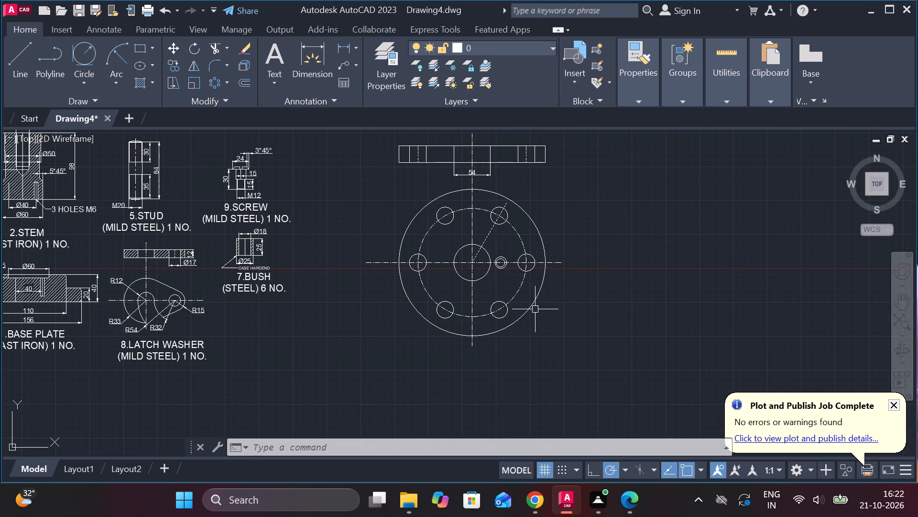
{"action": "middle_click_drag", "start_coordinate": [549, 236], "coordinate": [523, 298]}
{"action": "scroll", "coordinate": [501, 244], "scroll_direction": "up", "scroll_amount": 2}
{"action": "middle_click_drag", "start_coordinate": [501, 244], "coordinate": [437, 268]}
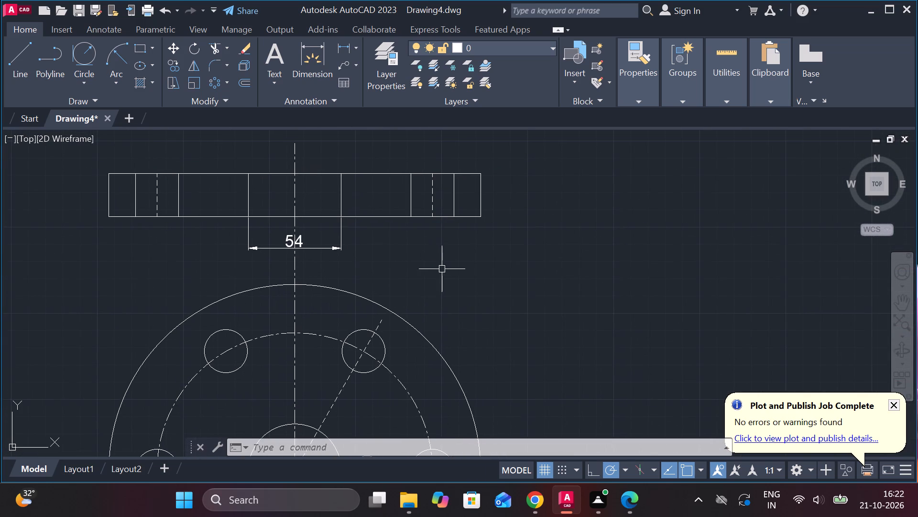
{"action": "scroll", "coordinate": [446, 290], "scroll_direction": "down", "scroll_amount": 1}
{"action": "middle_click_drag", "start_coordinate": [446, 290], "coordinate": [437, 275]}
{"action": "middle_click_drag", "start_coordinate": [435, 304], "coordinate": [449, 279]}
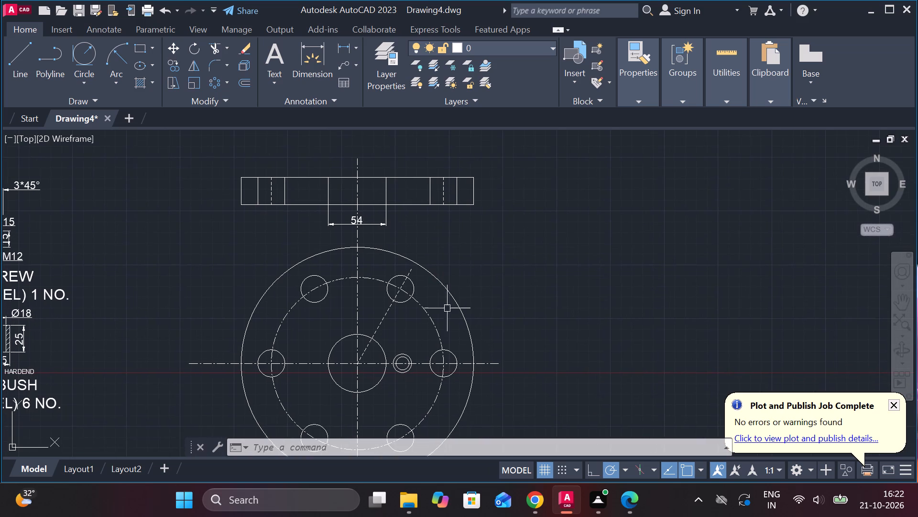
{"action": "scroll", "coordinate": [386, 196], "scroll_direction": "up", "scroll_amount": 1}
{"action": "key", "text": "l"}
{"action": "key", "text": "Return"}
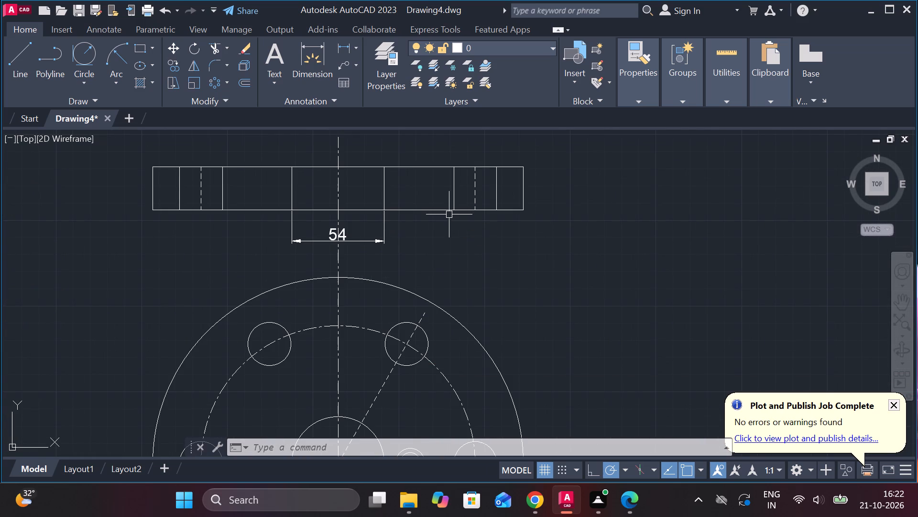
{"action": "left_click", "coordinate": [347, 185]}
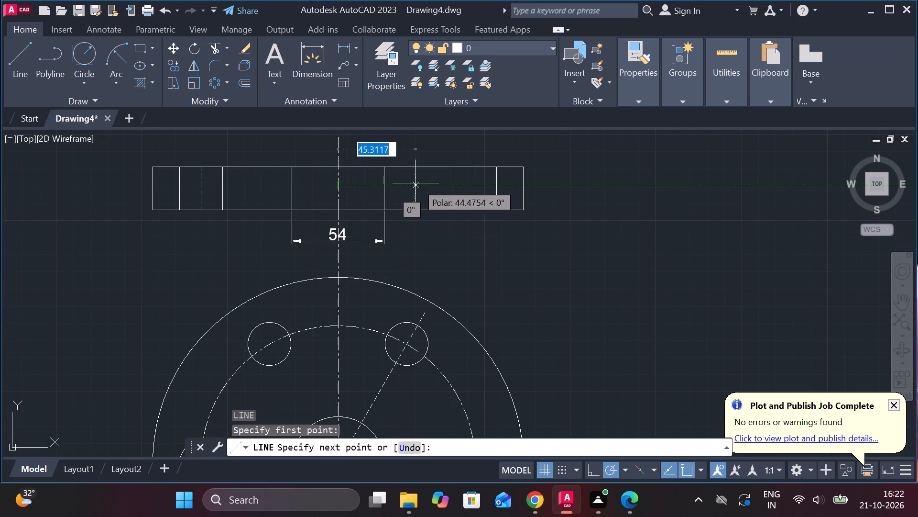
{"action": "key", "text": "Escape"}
Draw a 42 long horizontal line from the vertical centreline above the upper view, continuing with a vertical line down through the view.
{"action": "key", "text": "space"}
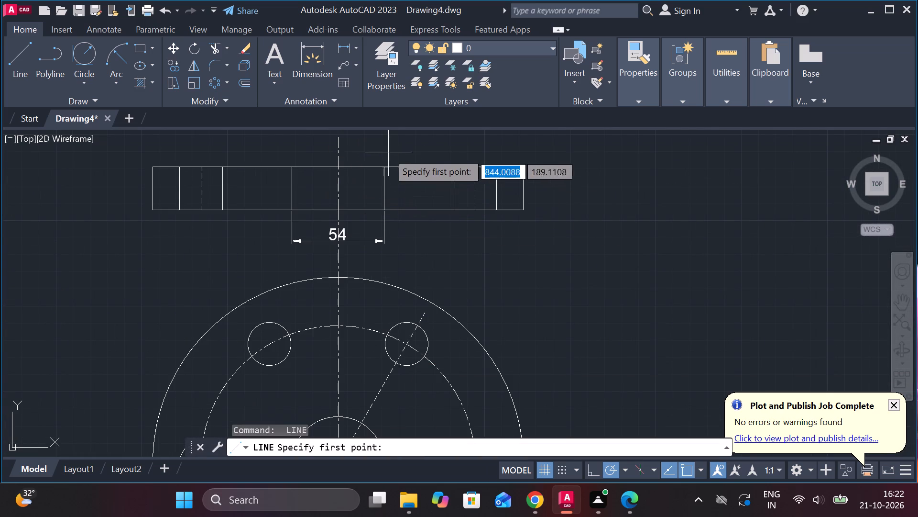
{"action": "left_click", "coordinate": [337, 152]}
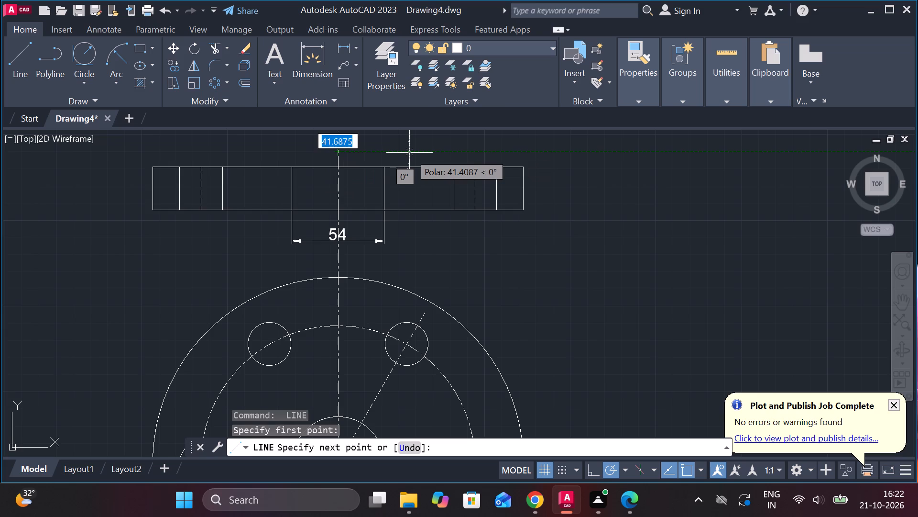
{"action": "key", "text": "4"}
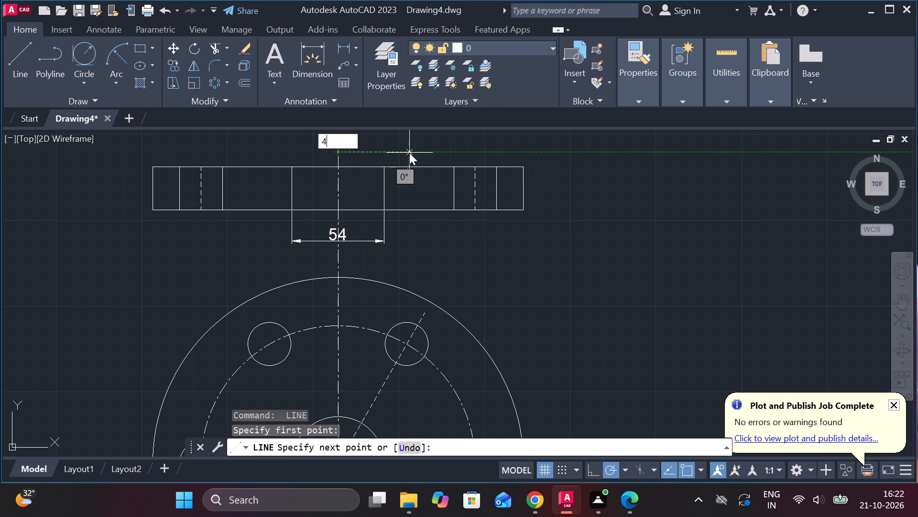
{"action": "type", "text": "2"}
{"action": "key", "text": "space"}
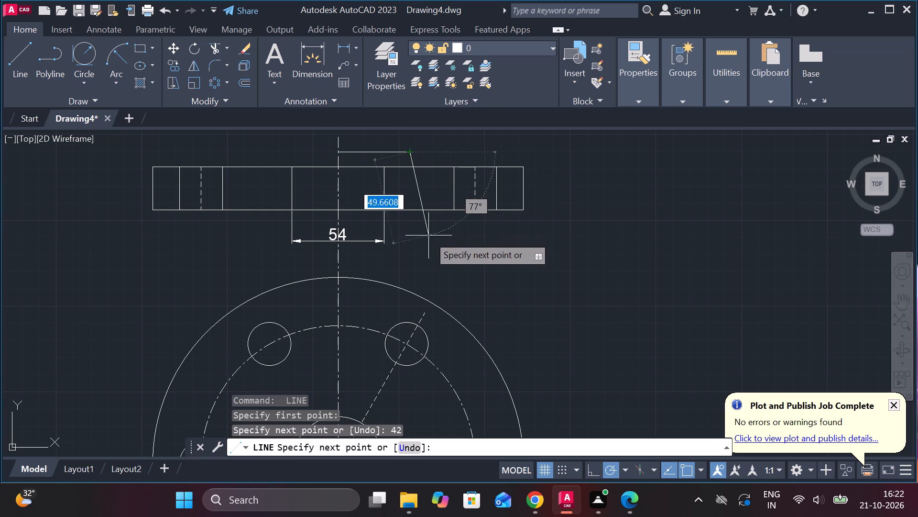
{"action": "left_click", "coordinate": [416, 249]}
{"action": "key", "text": "Escape"}
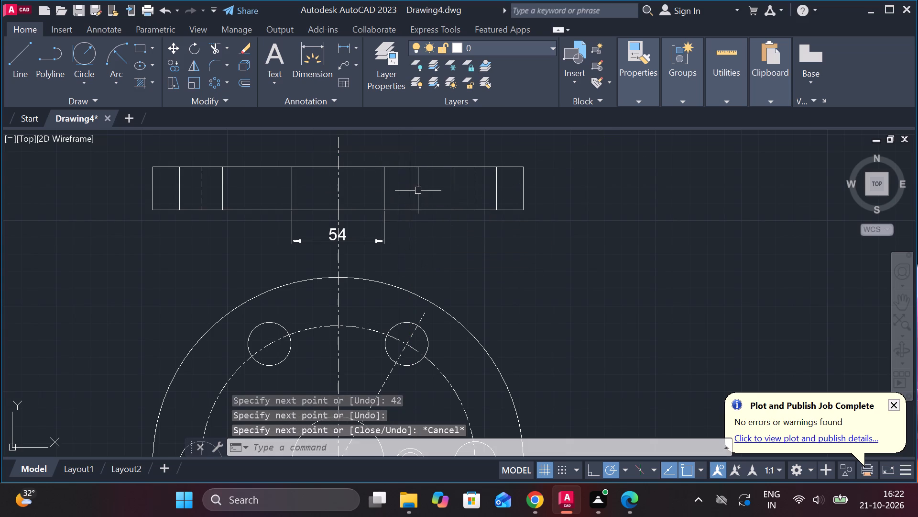
Offset the vertical line at the end of the 42 long line by 8.5 to both sides.
{"action": "left_click", "coordinate": [413, 195]}
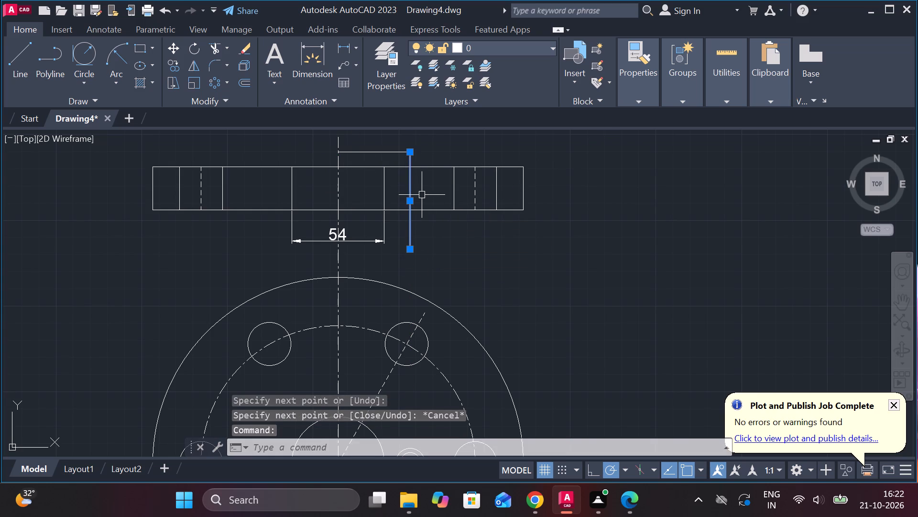
{"action": "key", "text": "o"}
{"action": "key", "text": "Return"}
{"action": "key", "text": "Return"}
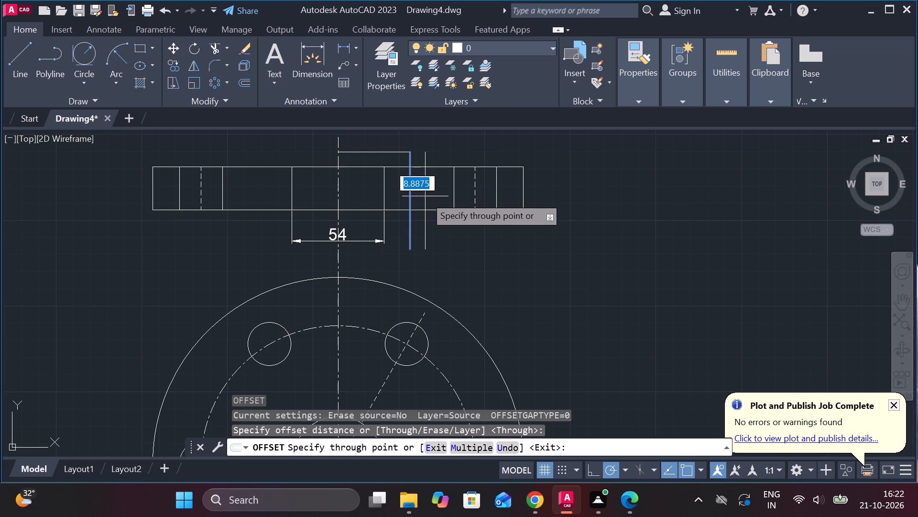
{"action": "type", "text": "8."}
{"action": "key", "text": "5"}
{"action": "key", "text": "Return"}
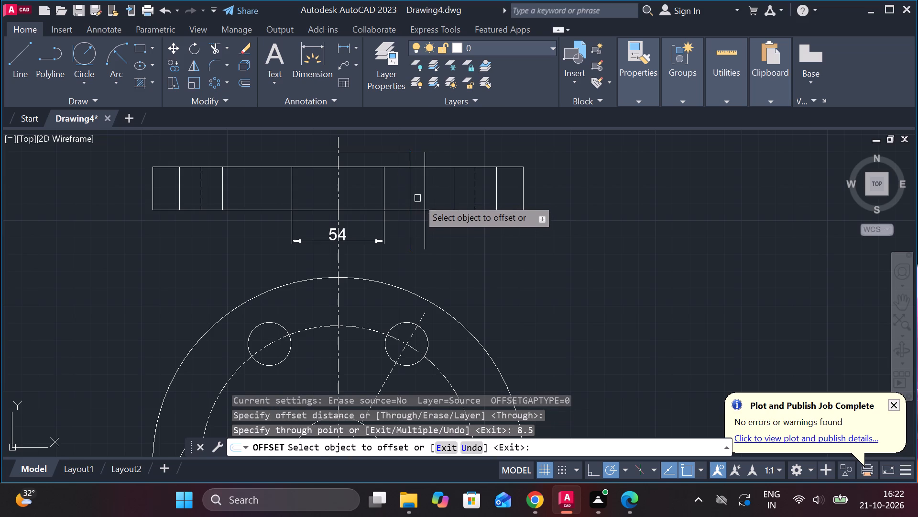
{"action": "left_click", "coordinate": [412, 189]}
{"action": "type", "text": "8.5"}
{"action": "key", "text": "Return"}
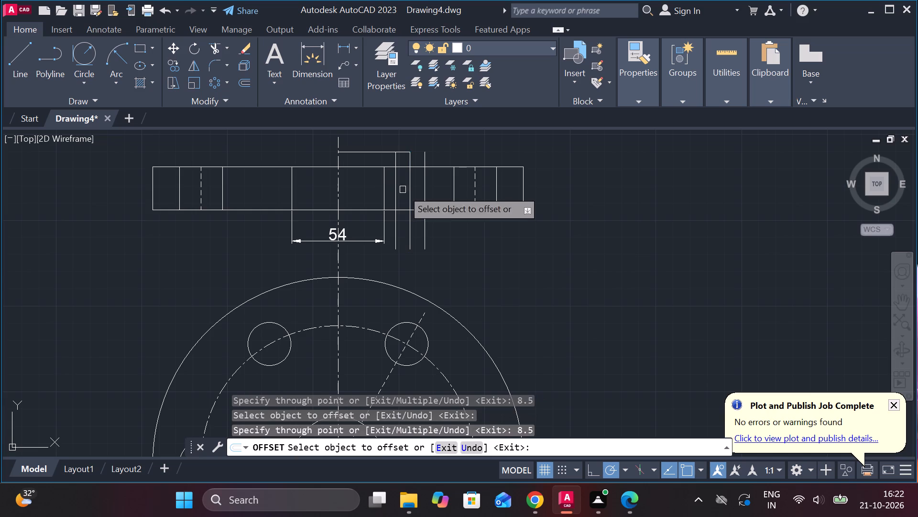
Trim the line ends above and below the upper view around the three closely spaced vertical lines beside the bore.
{"action": "key", "text": "Escape"}
{"action": "type", "text": "TR"}
{"action": "key", "text": "space"}
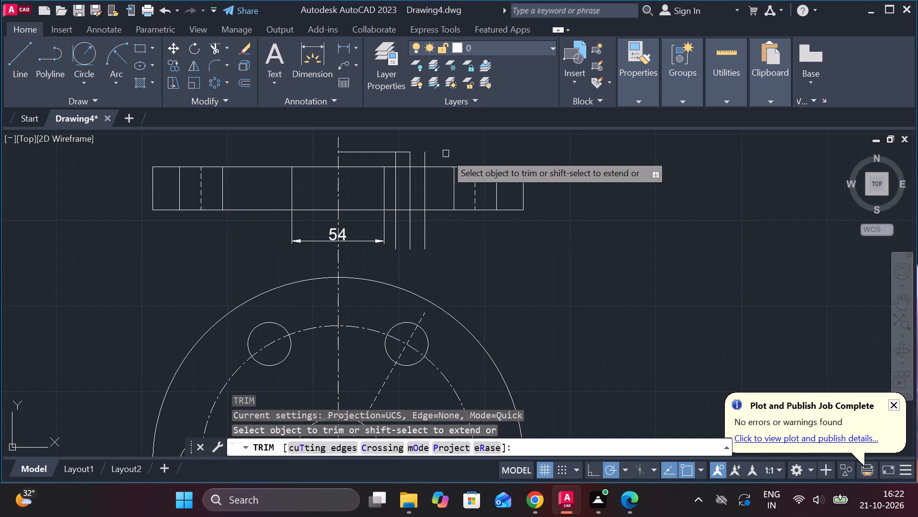
{"action": "left_click_drag", "start_coordinate": [436, 154], "coordinate": [384, 156]}
{"action": "left_click", "coordinate": [392, 154]}
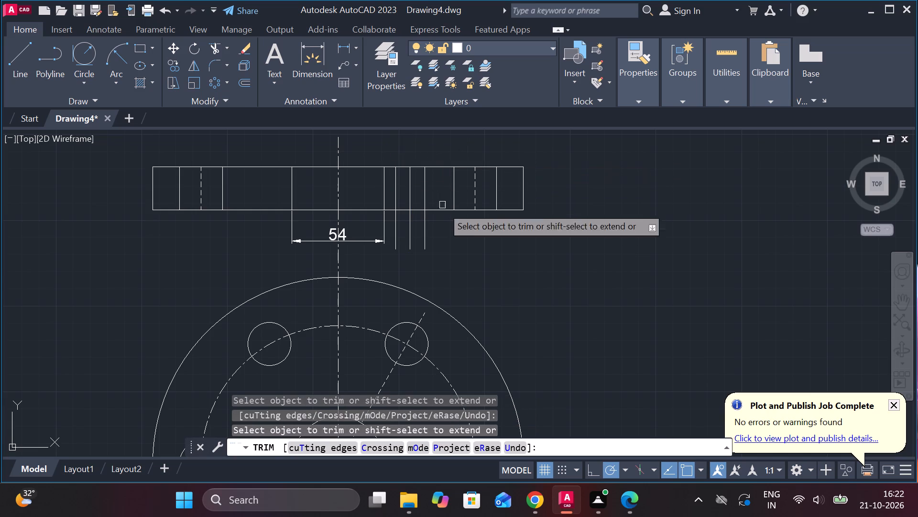
{"action": "left_click_drag", "start_coordinate": [432, 223], "coordinate": [424, 227]}
{"action": "left_click", "coordinate": [394, 221]}
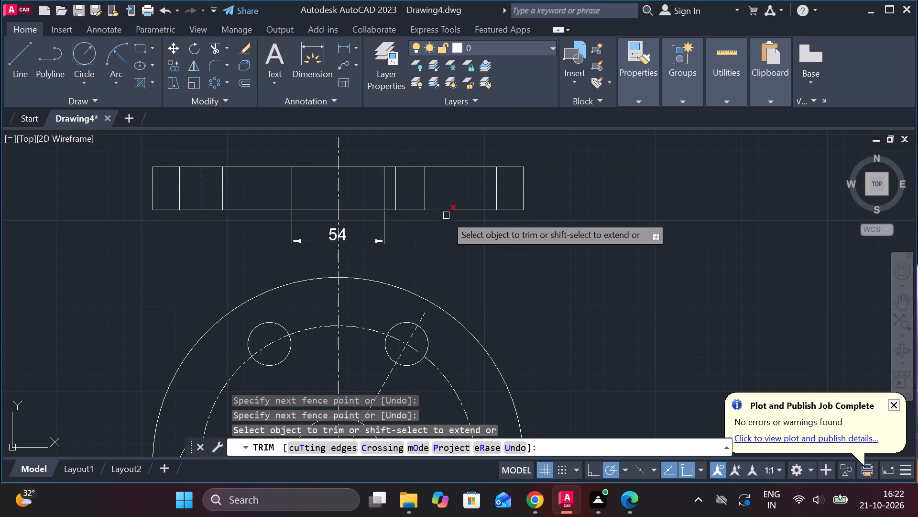
{"action": "scroll", "coordinate": [408, 226], "scroll_direction": "up", "scroll_amount": 1}
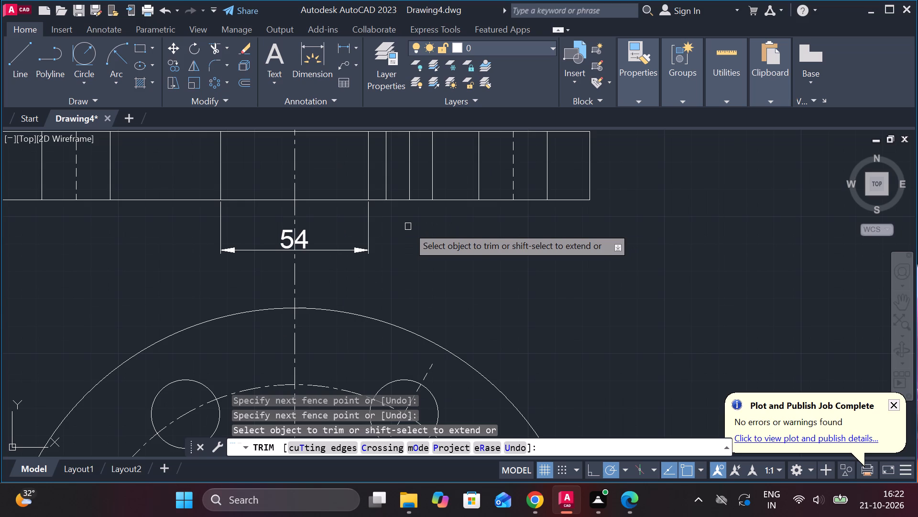
{"action": "middle_click_drag", "start_coordinate": [408, 226], "coordinate": [440, 298]}
{"action": "key", "text": "Escape"}
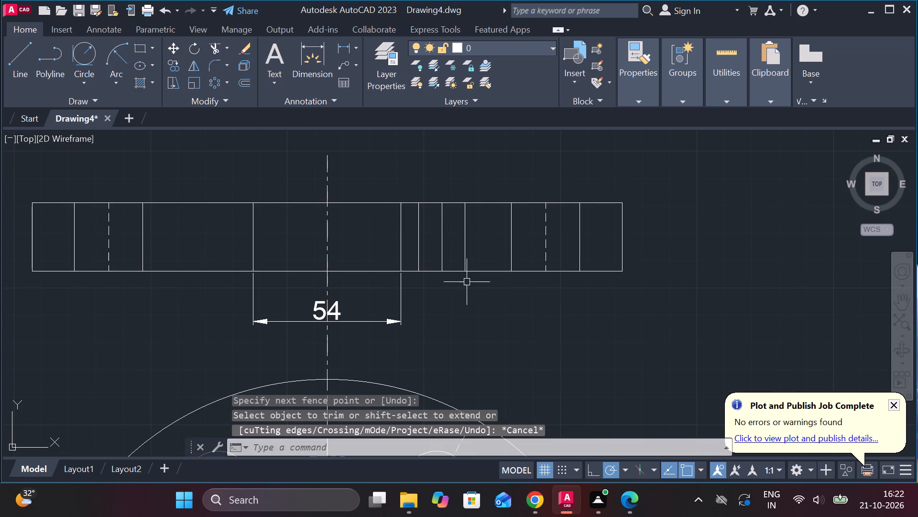
Draw a horizontal line along the upper view's bottom edge between the two outer lines of the 8.5 offsets.
{"action": "key", "text": "l"}
{"action": "key", "text": "Return"}
{"action": "left_click", "coordinate": [422, 271]}
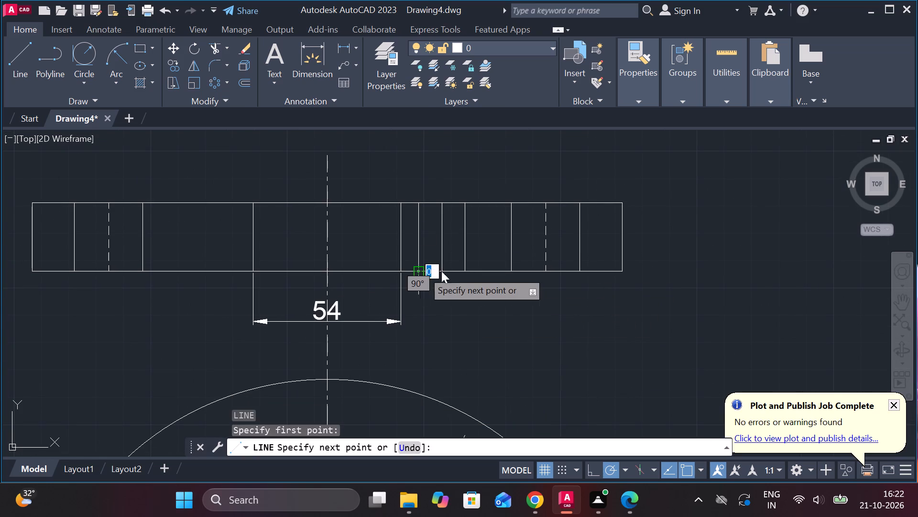
{"action": "left_click", "coordinate": [470, 269]}
{"action": "key", "text": "Escape"}
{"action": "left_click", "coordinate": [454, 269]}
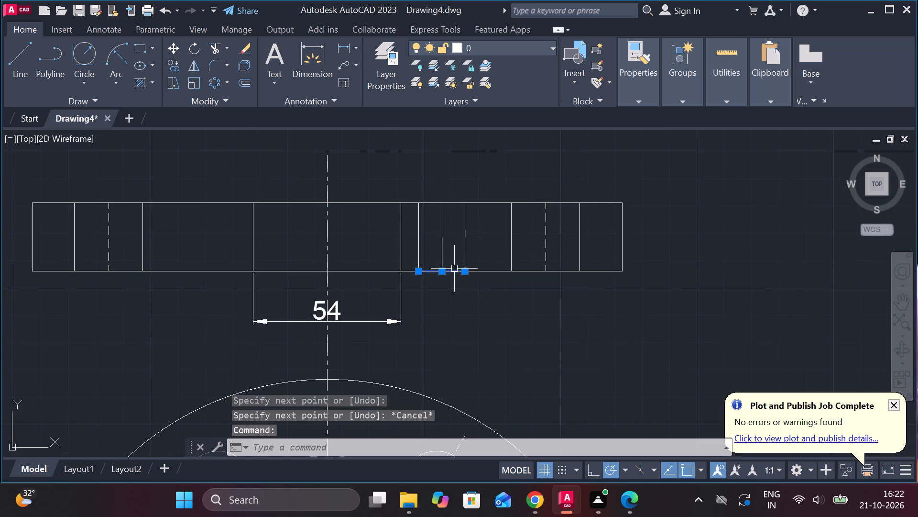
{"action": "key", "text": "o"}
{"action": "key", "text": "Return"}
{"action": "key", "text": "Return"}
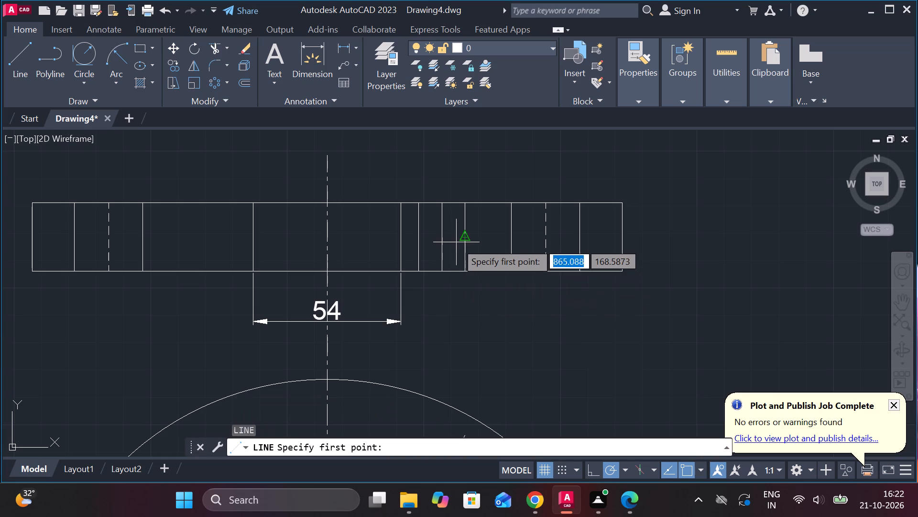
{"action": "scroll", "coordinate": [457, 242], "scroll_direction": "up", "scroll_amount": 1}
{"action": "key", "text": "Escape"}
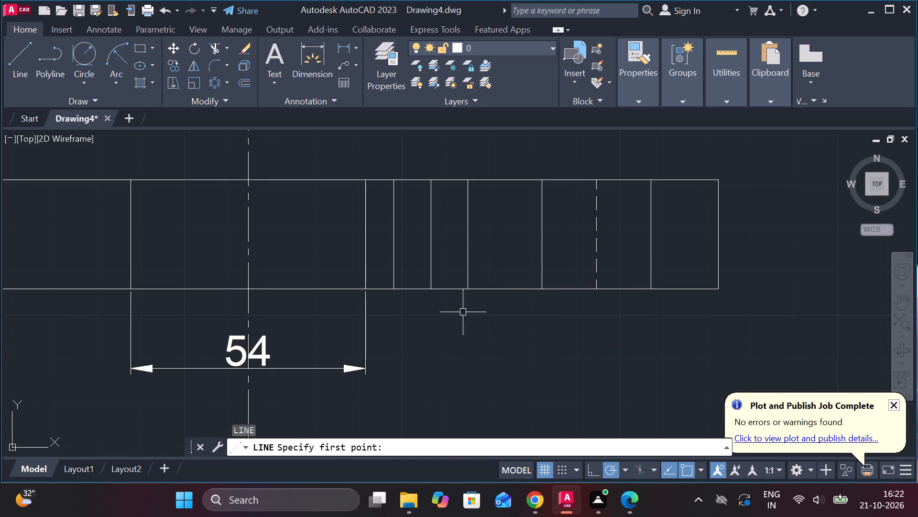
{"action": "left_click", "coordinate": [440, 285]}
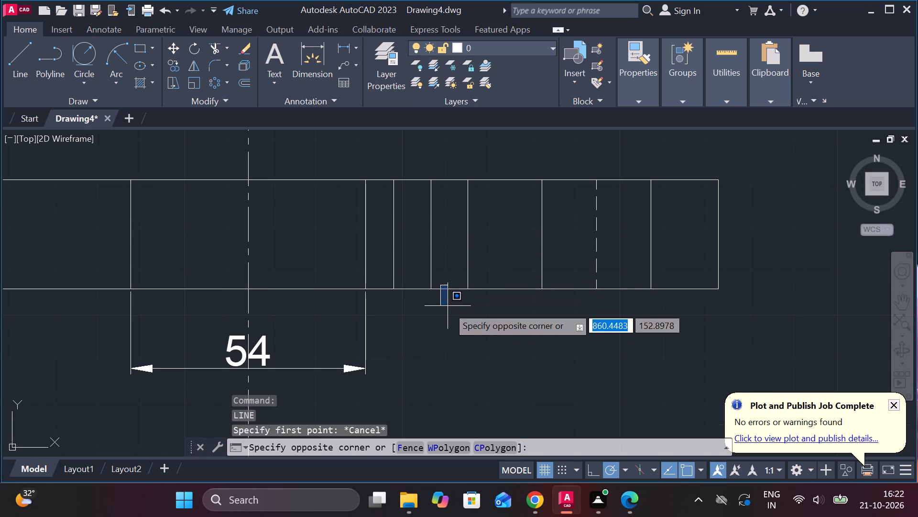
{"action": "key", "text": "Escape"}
Offset the short horizontal line on the bottom edge upward by 16.
{"action": "left_click", "coordinate": [441, 291]}
{"action": "key", "text": "o"}
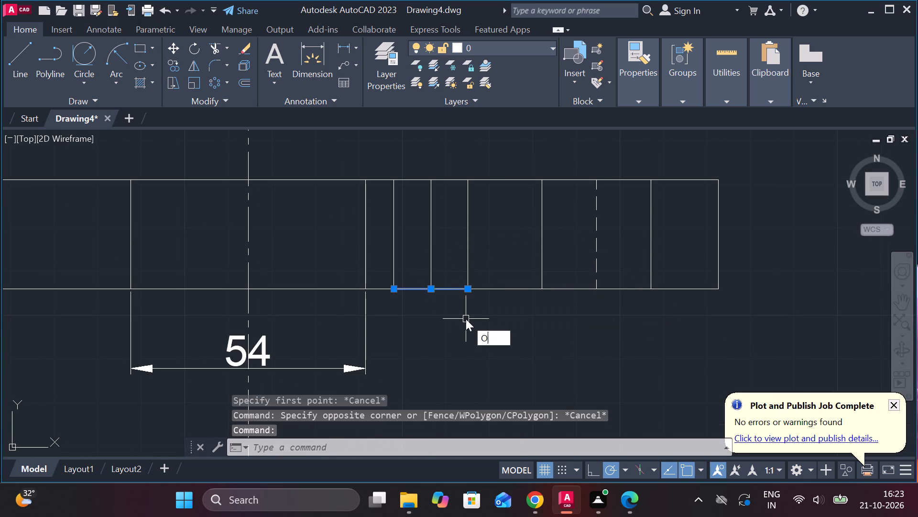
{"action": "key", "text": "Return"}
{"action": "key", "text": "Return"}
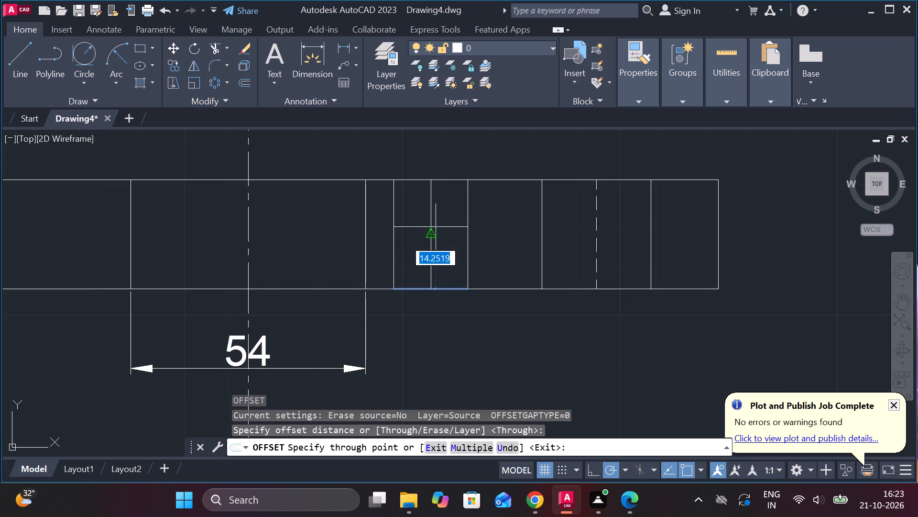
{"action": "key", "text": "1"}
{"action": "key", "text": "6"}
{"action": "key", "text": "Return"}
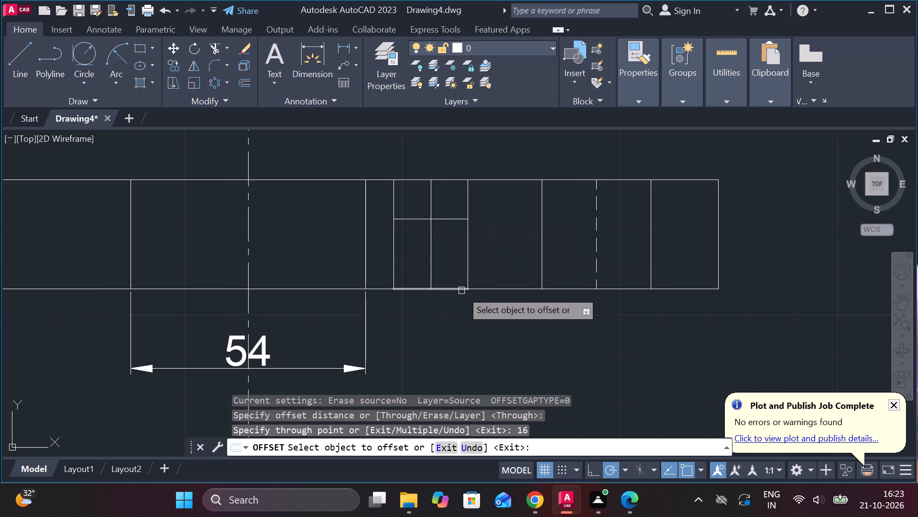
{"action": "key", "text": "Escape"}
Trim the two outer vertical lines below the short horizontal line, leaving the wide upper part of the stepped hole.
{"action": "type", "text": "TR"}
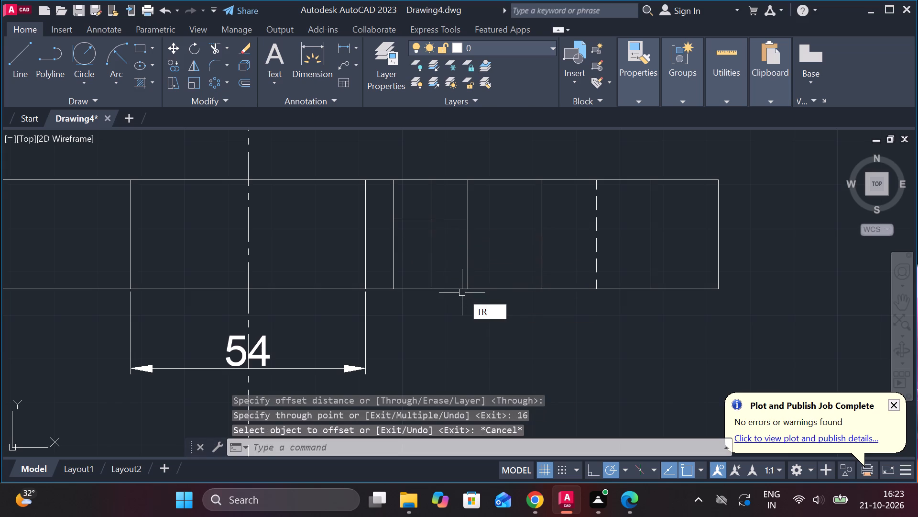
{"action": "key", "text": "space"}
{"action": "left_click", "coordinate": [394, 238]}
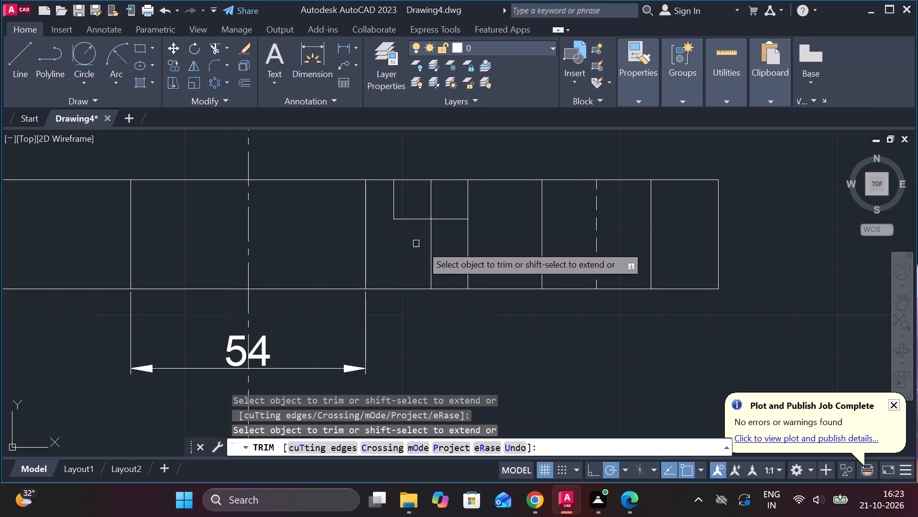
{"action": "left_click", "coordinate": [466, 237]}
{"action": "key", "text": "Escape"}
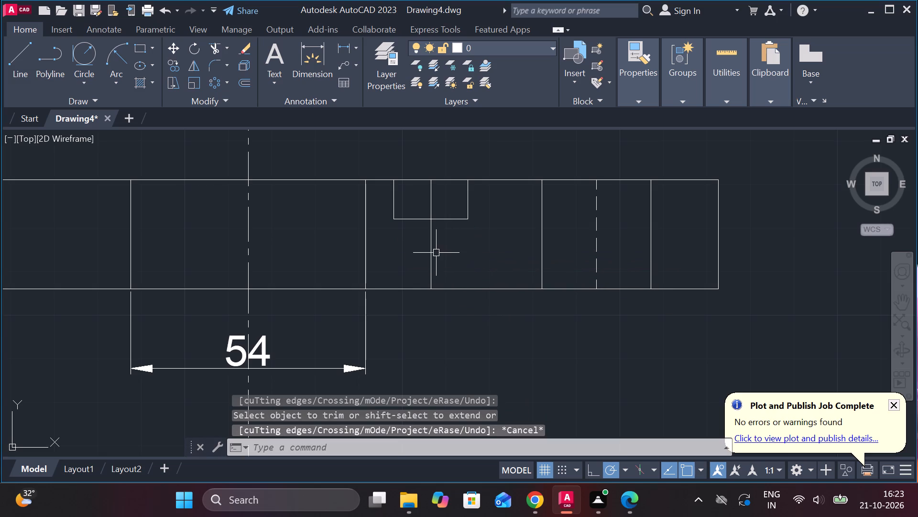
Offset the middle vertical line of the stepped hole by 6 to both sides.
{"action": "left_click", "coordinate": [432, 251]}
{"action": "key", "text": "o"}
{"action": "key", "text": "Return"}
{"action": "key", "text": "Return"}
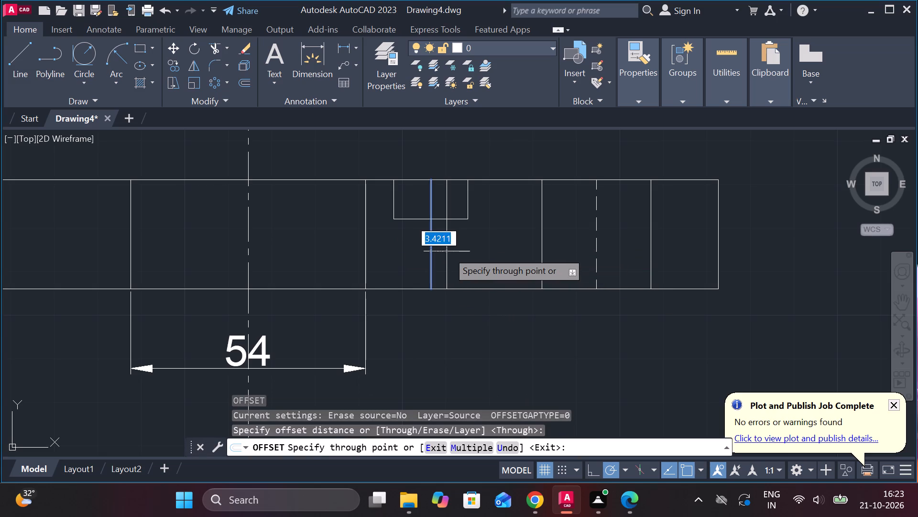
{"action": "key", "text": "6"}
{"action": "key", "text": "Return"}
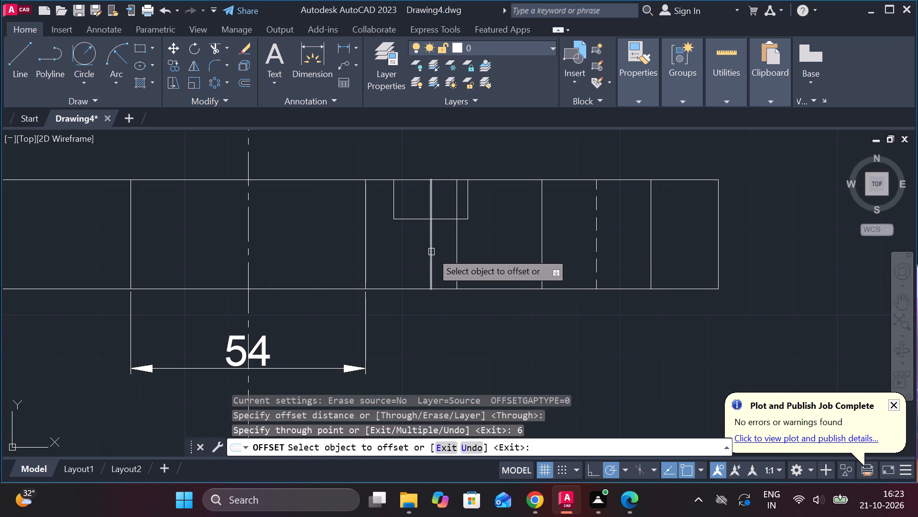
{"action": "left_click", "coordinate": [431, 252]}
{"action": "key", "text": "6"}
{"action": "key", "text": "Return"}
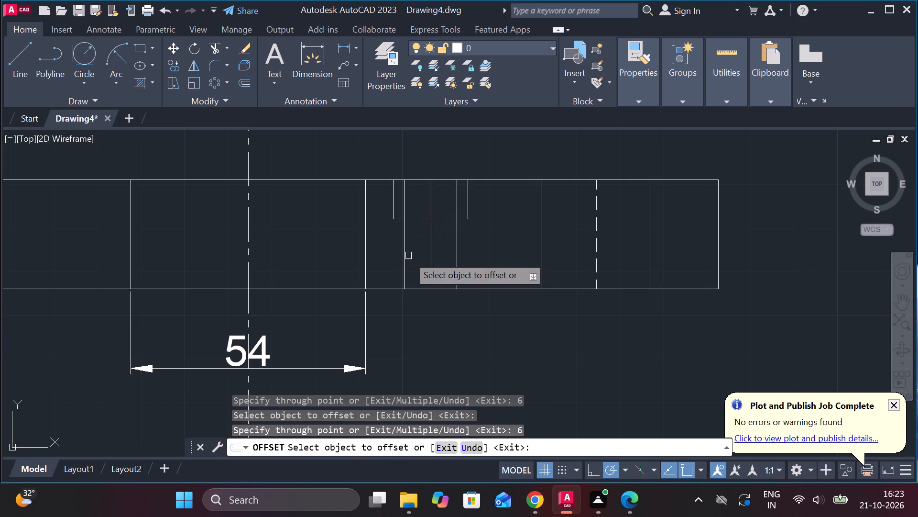
{"action": "key", "text": "Escape"}
Trim the two 6 offset lines above the horizontal step line of the hole.
{"action": "type", "text": "TR"}
{"action": "key", "text": "space"}
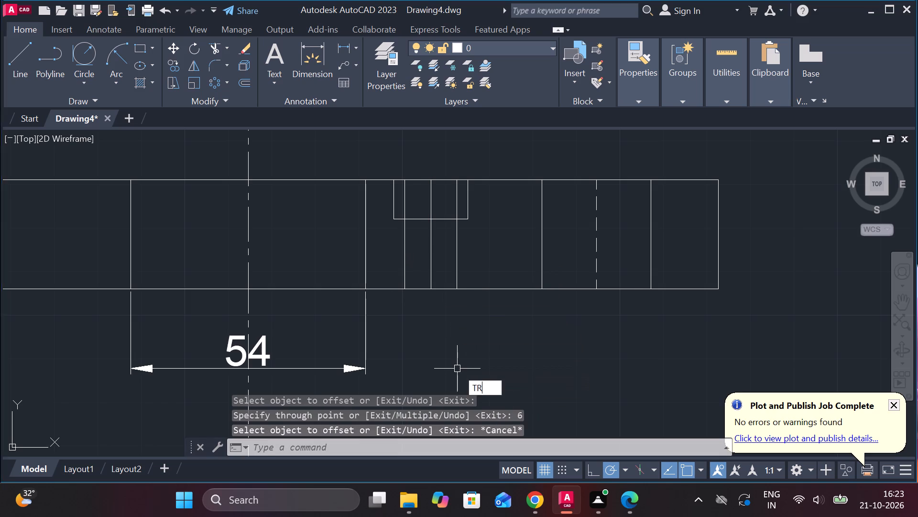
{"action": "left_click", "coordinate": [406, 195]}
{"action": "left_click", "coordinate": [455, 213]}
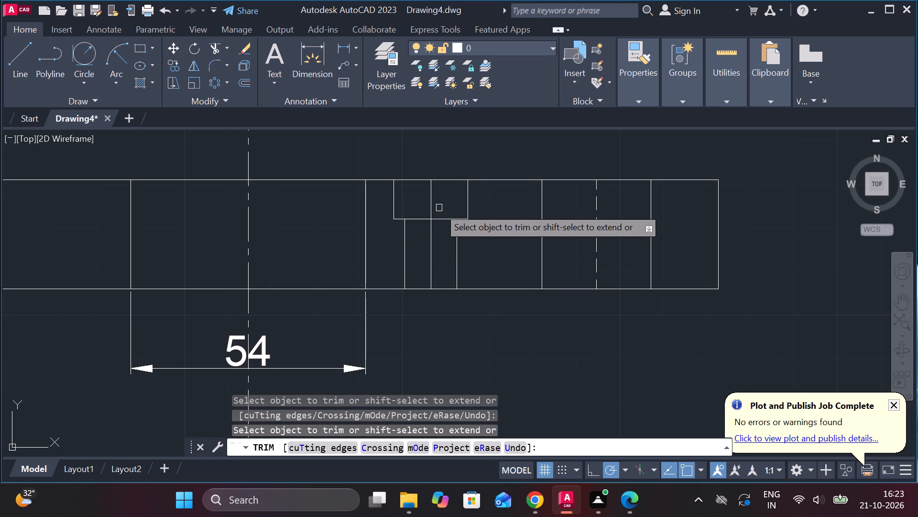
{"action": "key", "text": "Escape"}
Stretch both ends of the stepped hole's middle line beyond the top and bottom edges of the upper view.
{"action": "left_click", "coordinate": [430, 203]}
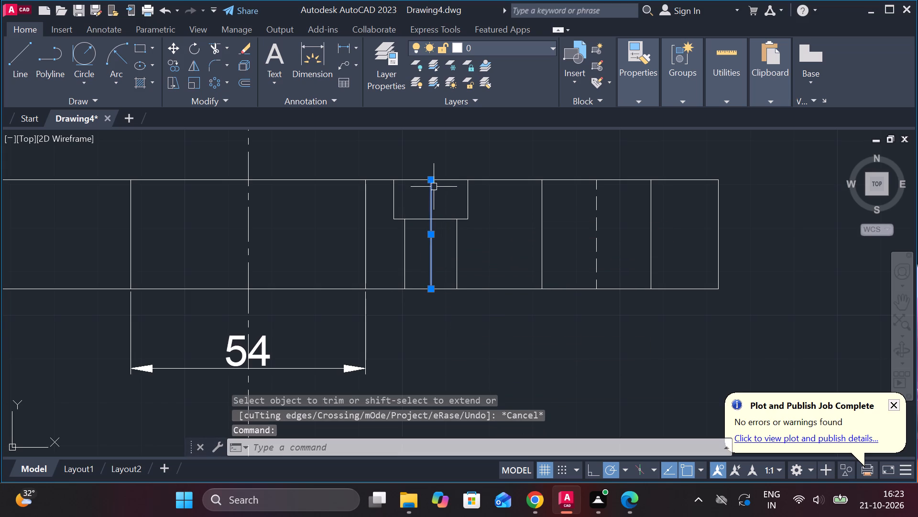
{"action": "left_click", "coordinate": [432, 181]}
{"action": "left_click", "coordinate": [432, 157]}
{"action": "key", "text": "Escape"}
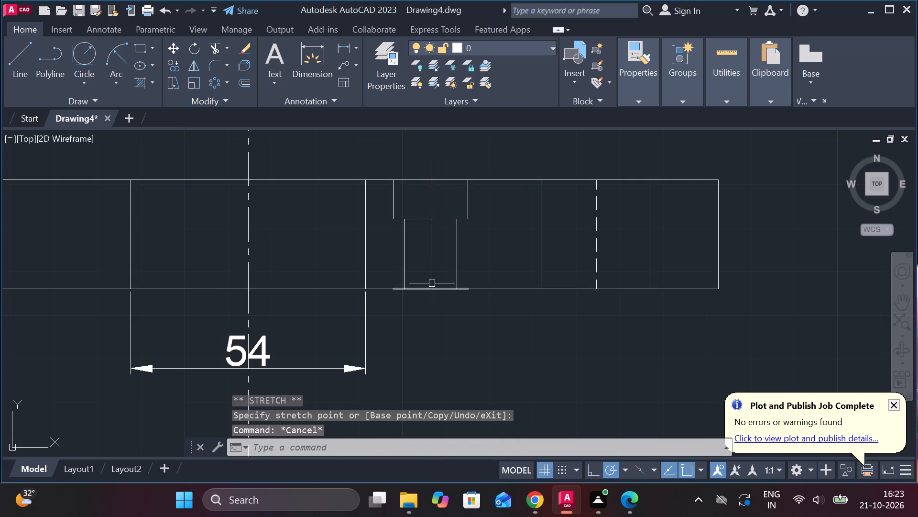
{"action": "left_click", "coordinate": [432, 277]}
{"action": "left_click", "coordinate": [430, 289]}
{"action": "left_click", "coordinate": [434, 323]}
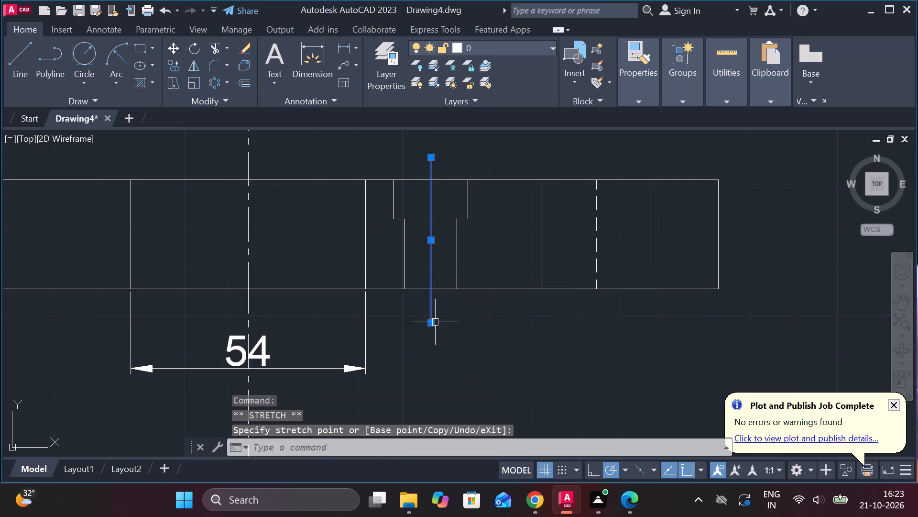
{"action": "key", "text": "Escape"}
Offset both side lines of the stepped hole's narrow lower part inward by 1.
{"action": "scroll", "coordinate": [518, 335], "scroll_direction": "down", "scroll_amount": 3}
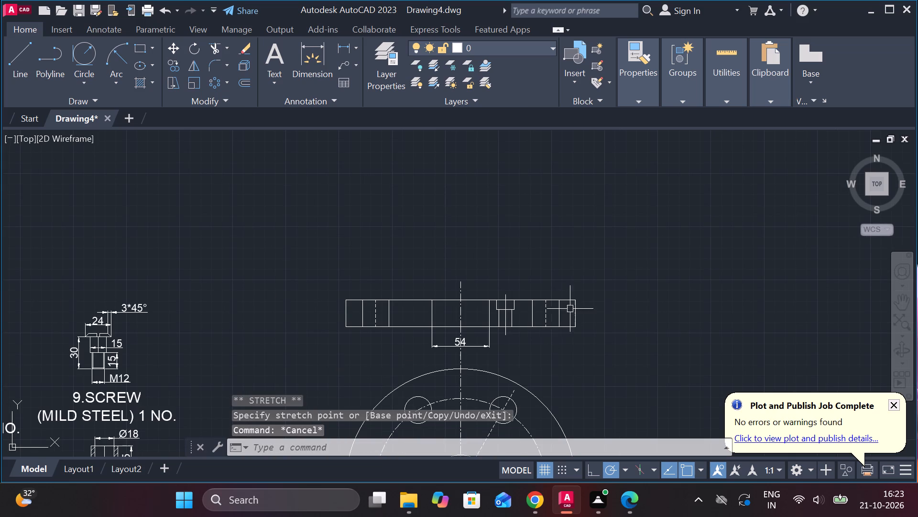
{"action": "scroll", "coordinate": [543, 333], "scroll_direction": "up", "scroll_amount": 1}
{"action": "left_click", "coordinate": [481, 304]}
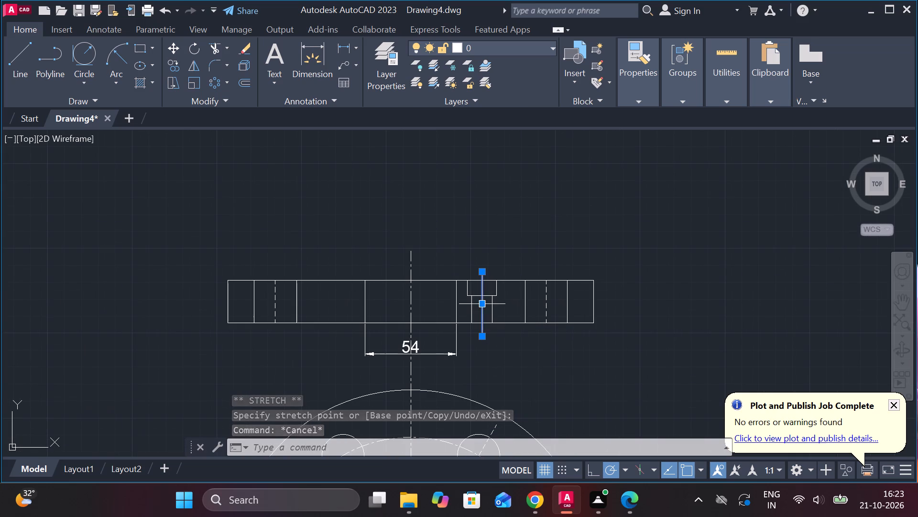
{"action": "key", "text": "Escape"}
{"action": "scroll", "coordinate": [483, 317], "scroll_direction": "up", "scroll_amount": 2}
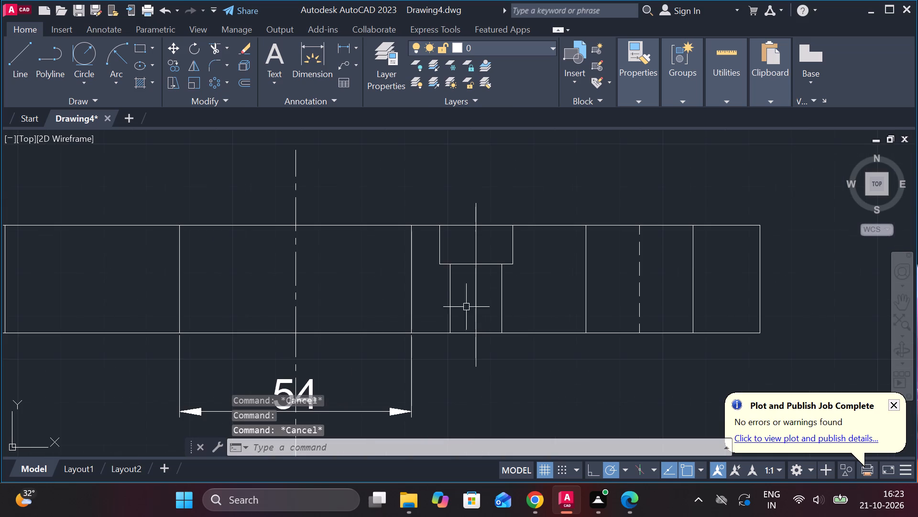
{"action": "left_click", "coordinate": [453, 295]}
{"action": "key", "text": "o"}
{"action": "key", "text": "Return"}
{"action": "key", "text": "Return"}
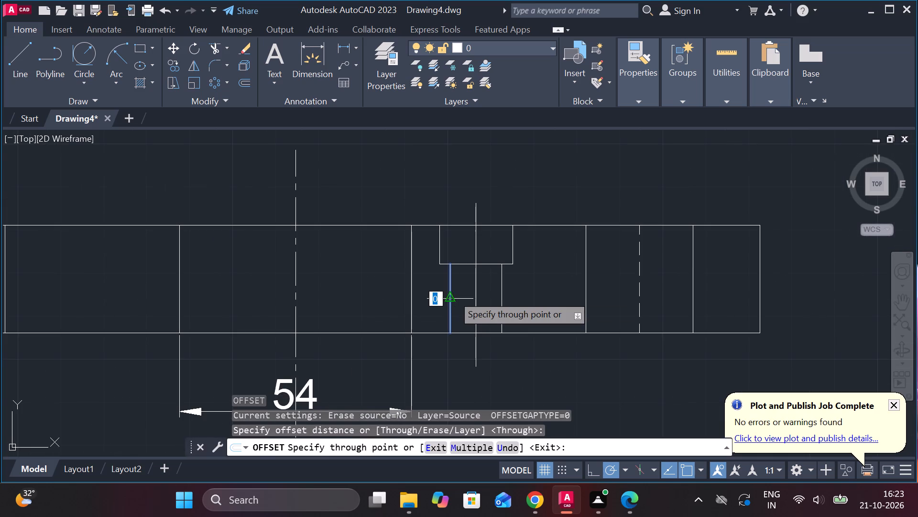
{"action": "type", "text": "1"}
{"action": "key", "text": "space"}
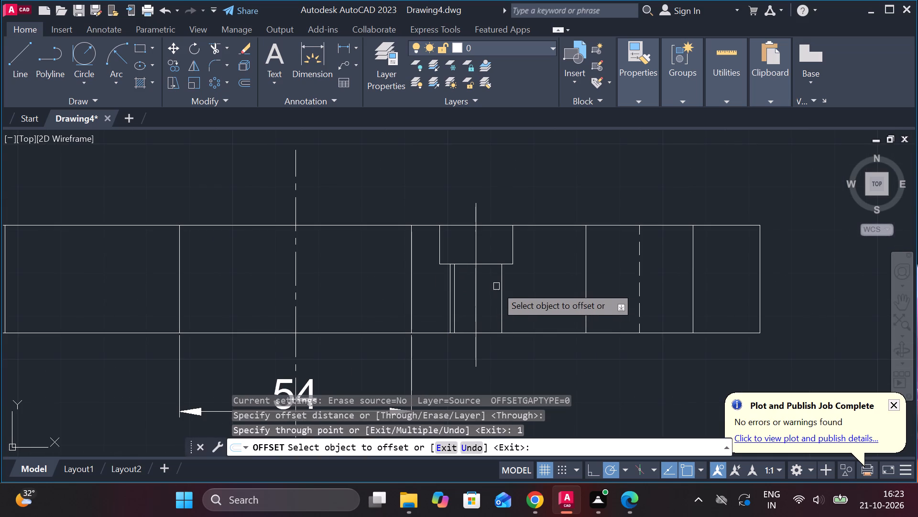
{"action": "left_click", "coordinate": [500, 284]}
{"action": "type", "text": "1"}
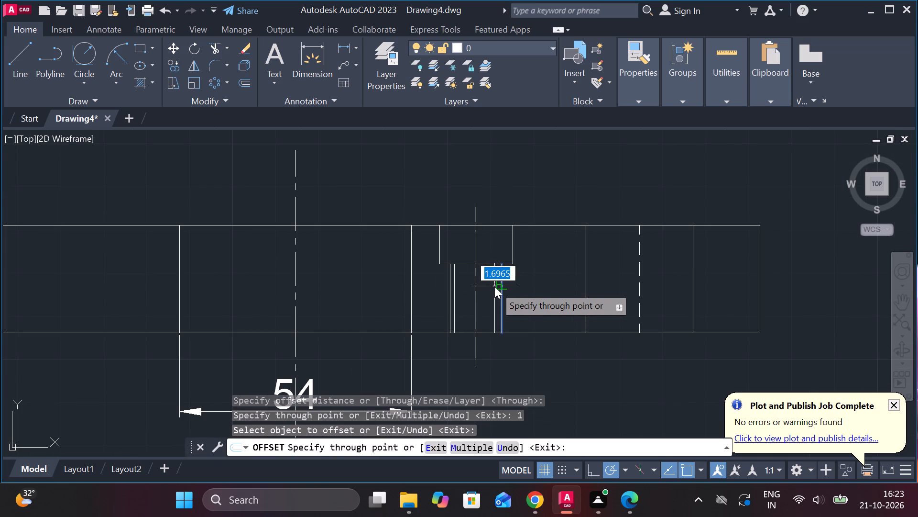
{"action": "key", "text": "space"}
{"action": "key", "text": "Escape"}
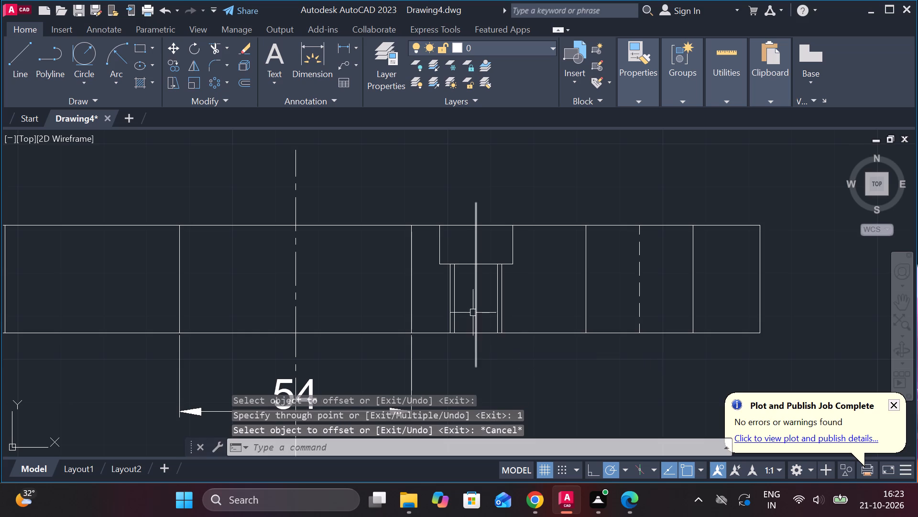
Change the linetype of the stepped hole's middle line to CENTER.
{"action": "left_click", "coordinate": [473, 312]}
{"action": "left_click", "coordinate": [639, 98]}
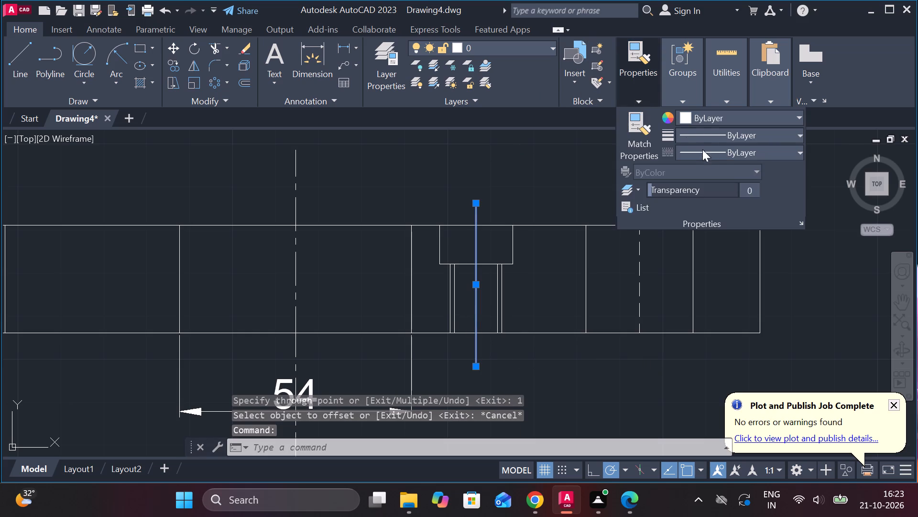
{"action": "left_click", "coordinate": [717, 159]}
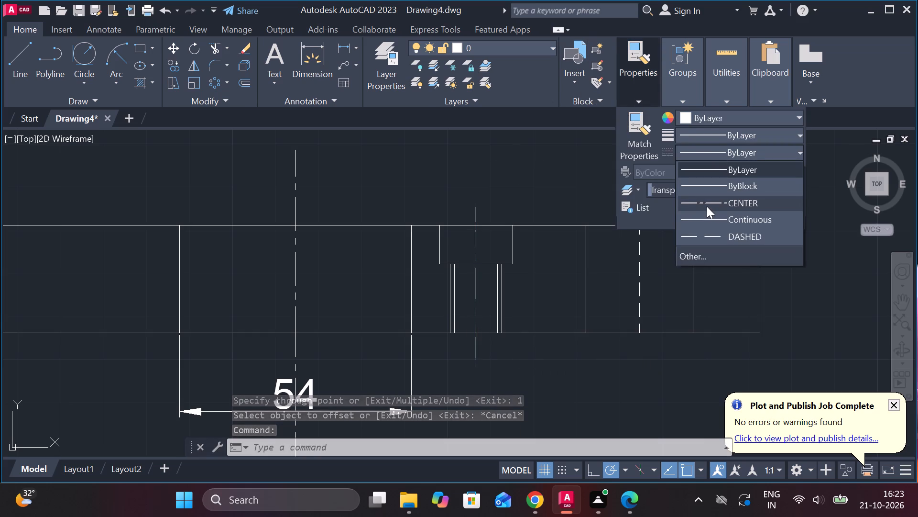
{"action": "left_click", "coordinate": [707, 206]}
{"action": "key", "text": "Escape"}
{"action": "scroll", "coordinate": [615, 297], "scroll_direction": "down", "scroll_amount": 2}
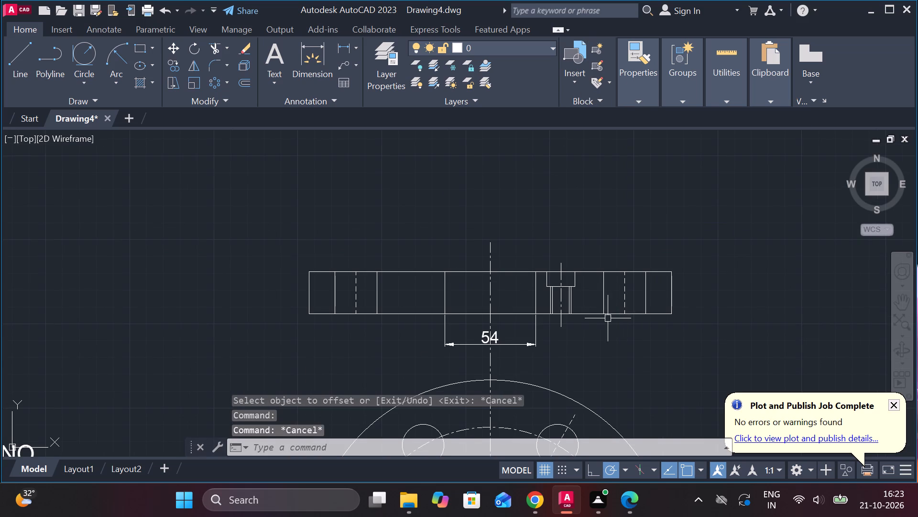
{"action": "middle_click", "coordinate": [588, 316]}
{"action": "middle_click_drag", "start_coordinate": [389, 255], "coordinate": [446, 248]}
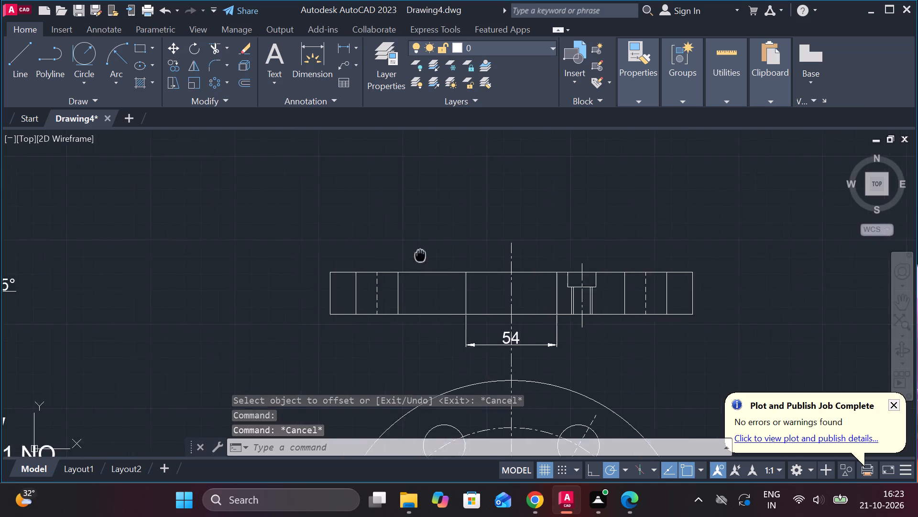
Chamfer both top outer corners of the round part's upper view with length 3 and angle 45°.
{"action": "middle_click_drag", "start_coordinate": [446, 248], "coordinate": [451, 246]}
{"action": "scroll", "coordinate": [427, 212], "scroll_direction": "up", "scroll_amount": 2}
{"action": "type", "text": "CH"}
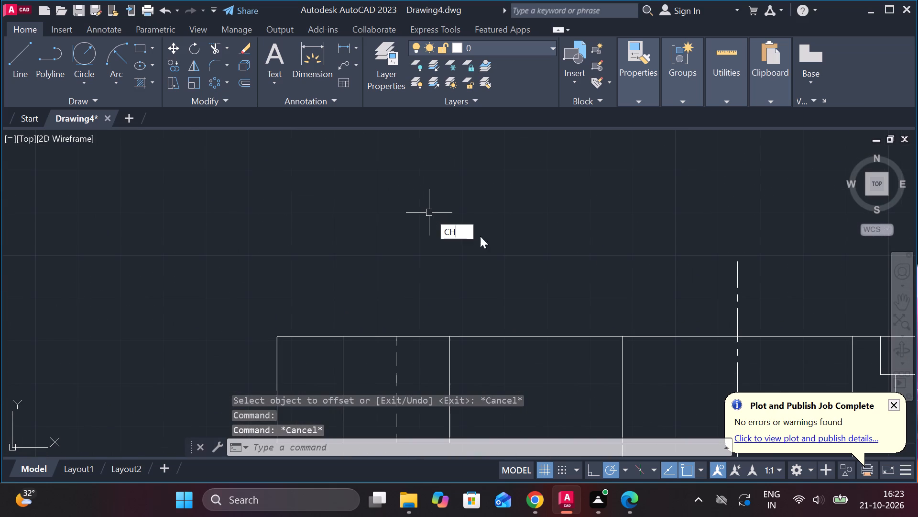
{"action": "left_click", "coordinate": [487, 259]}
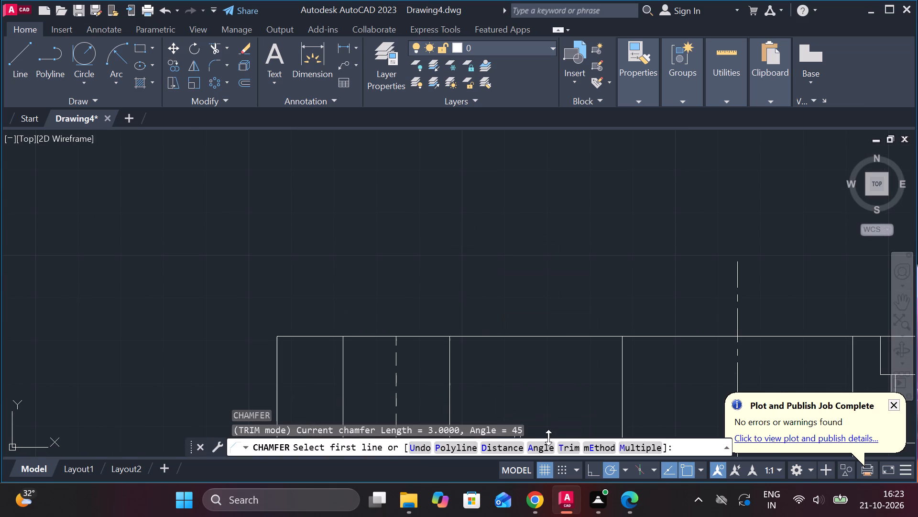
{"action": "left_click", "coordinate": [546, 445]}
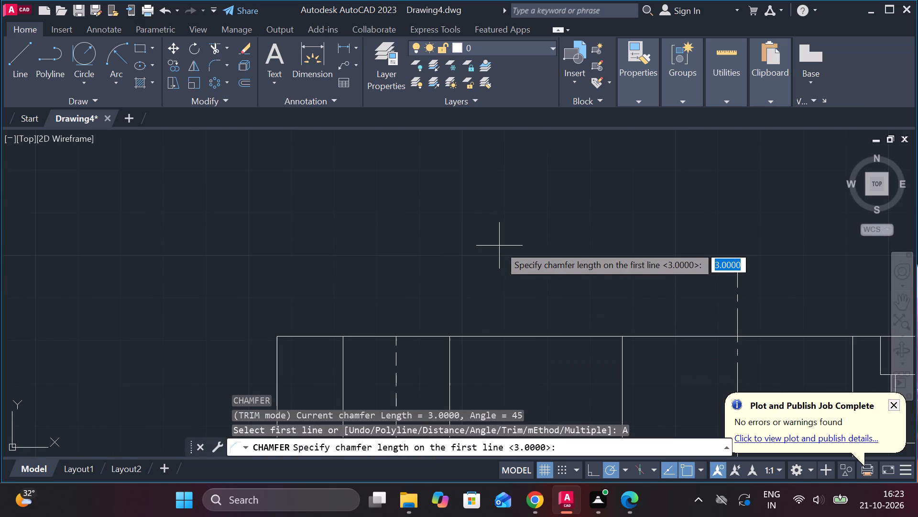
{"action": "key", "text": "Return"}
{"action": "key", "text": "Return"}
{"action": "middle_click_drag", "start_coordinate": [434, 280], "coordinate": [502, 221]}
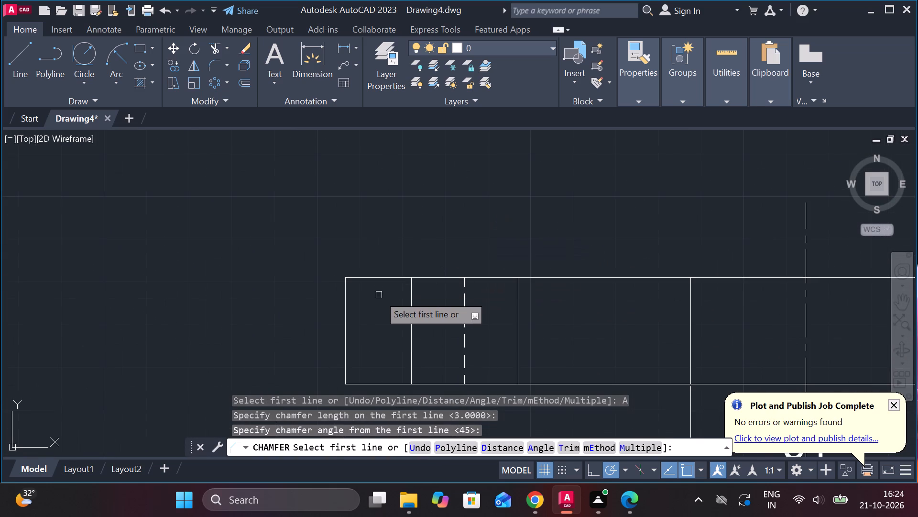
{"action": "left_click", "coordinate": [369, 280]}
{"action": "left_click", "coordinate": [348, 289]}
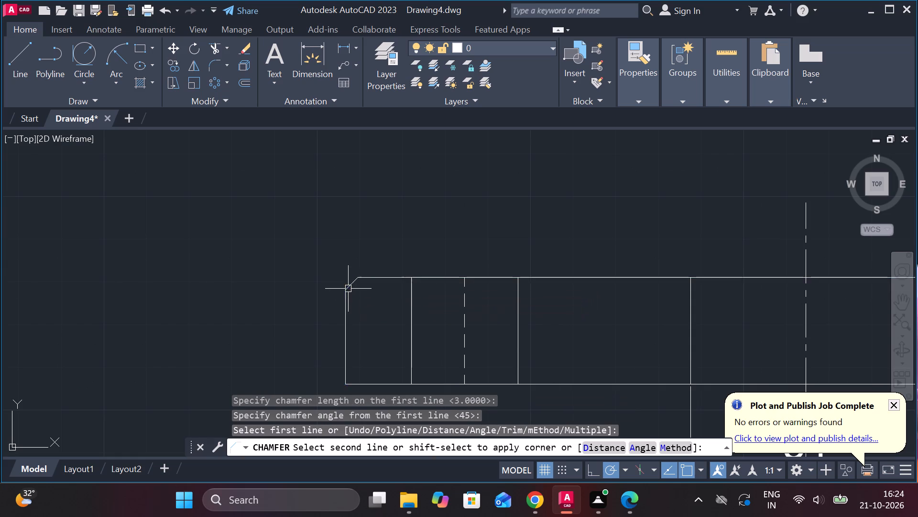
{"action": "scroll", "coordinate": [353, 287], "scroll_direction": "down", "scroll_amount": 3}
{"action": "scroll", "coordinate": [586, 242], "scroll_direction": "up", "scroll_amount": 2}
{"action": "key", "text": "space"}
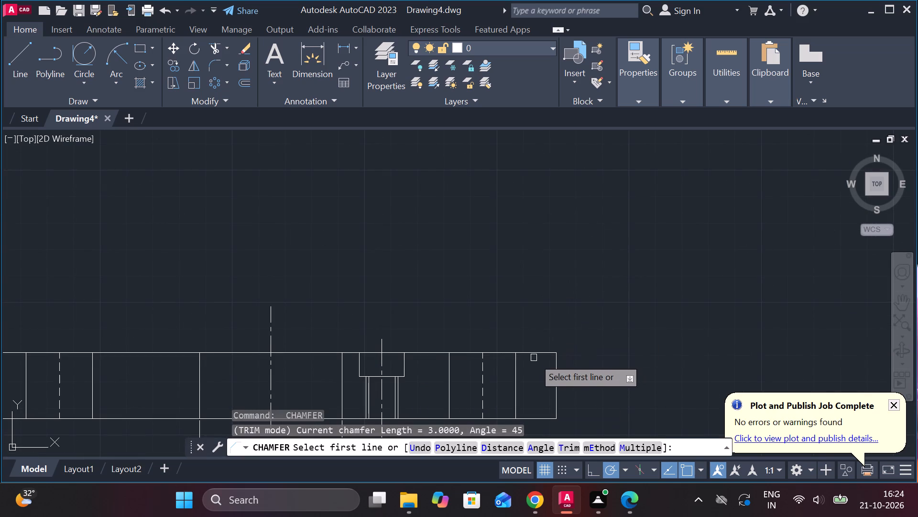
{"action": "left_click", "coordinate": [544, 353]}
{"action": "left_click", "coordinate": [554, 360]}
Hatch the solid sections of the upper view with ANSI31, leaving the bore, the stepped hole and the two outer holes clear.
{"action": "scroll", "coordinate": [558, 351], "scroll_direction": "down", "scroll_amount": 1}
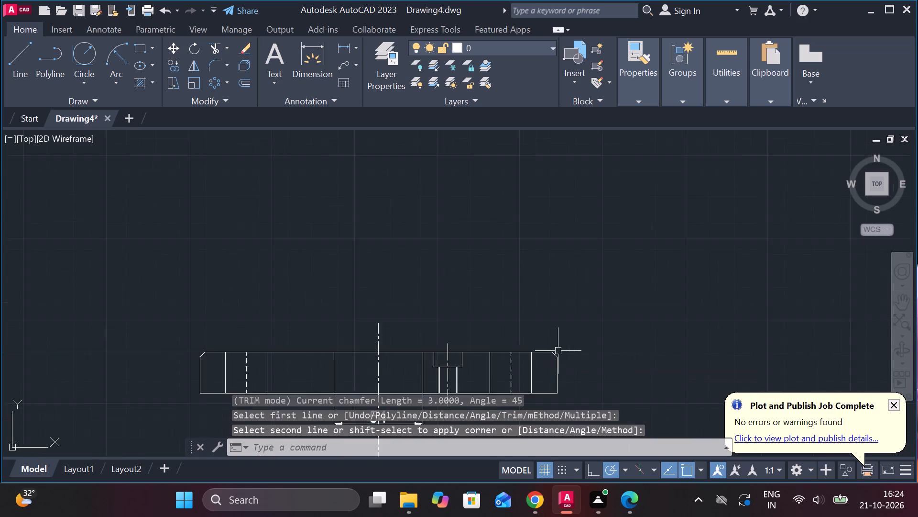
{"action": "scroll", "coordinate": [559, 350], "scroll_direction": "down", "scroll_amount": 2}
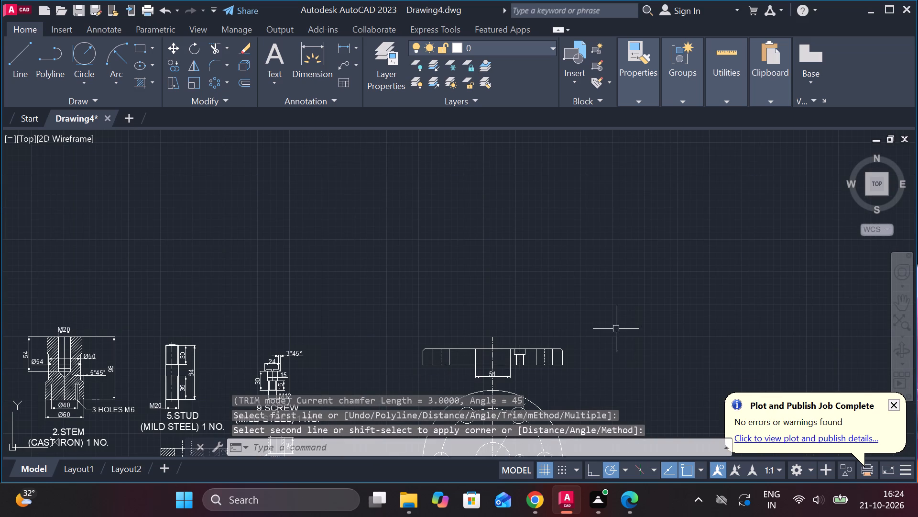
{"action": "middle_click_drag", "start_coordinate": [612, 329], "coordinate": [583, 280]}
{"action": "scroll", "coordinate": [554, 278], "scroll_direction": "up", "scroll_amount": 1}
{"action": "middle_click_drag", "start_coordinate": [548, 291], "coordinate": [551, 210]}
{"action": "key", "text": "Escape"}
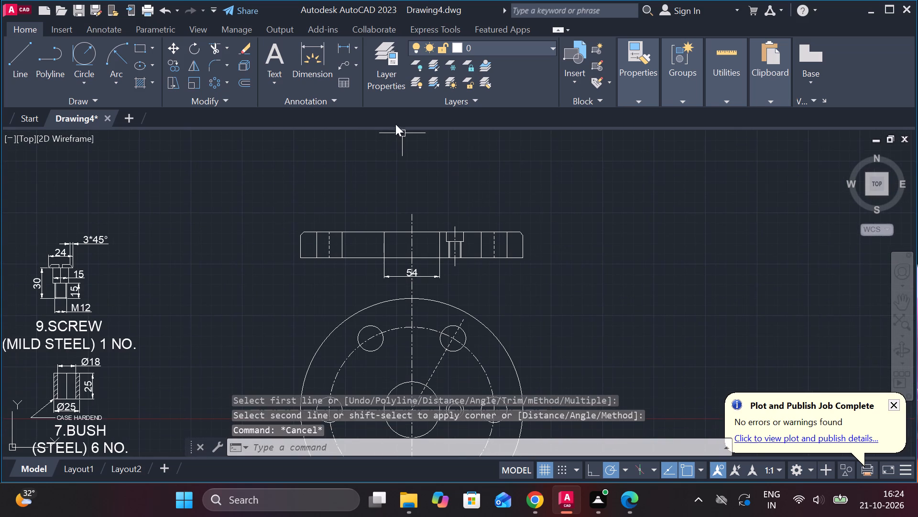
{"action": "left_click", "coordinate": [141, 78]}
{"action": "scroll", "coordinate": [300, 233], "scroll_direction": "up", "scroll_amount": 2}
{"action": "left_click", "coordinate": [320, 266]}
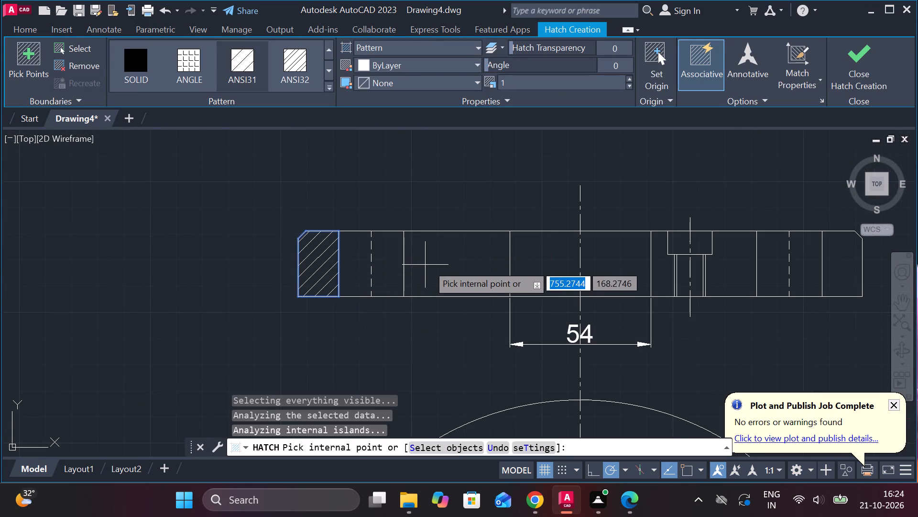
{"action": "left_click", "coordinate": [440, 263]}
{"action": "scroll", "coordinate": [440, 263], "scroll_direction": "down", "scroll_amount": 2}
{"action": "scroll", "coordinate": [571, 267], "scroll_direction": "up", "scroll_amount": 2}
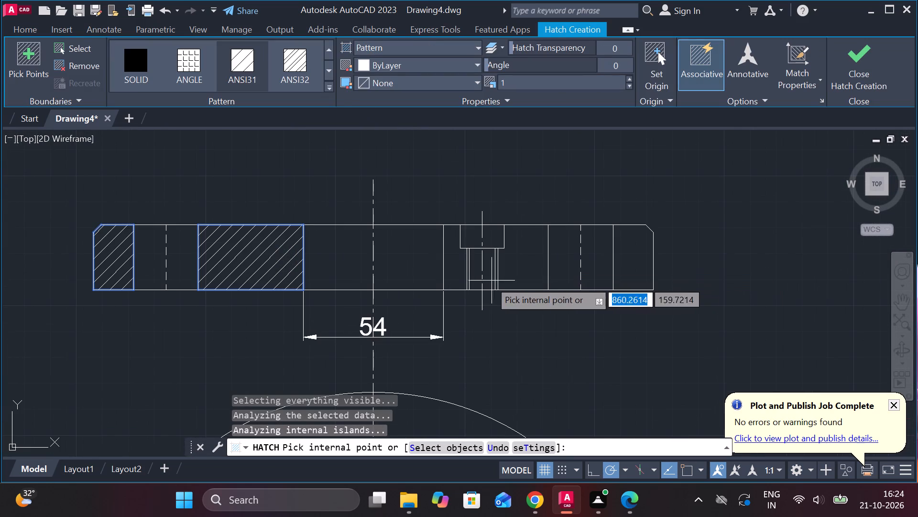
{"action": "left_click", "coordinate": [459, 276]}
{"action": "left_click", "coordinate": [515, 266]}
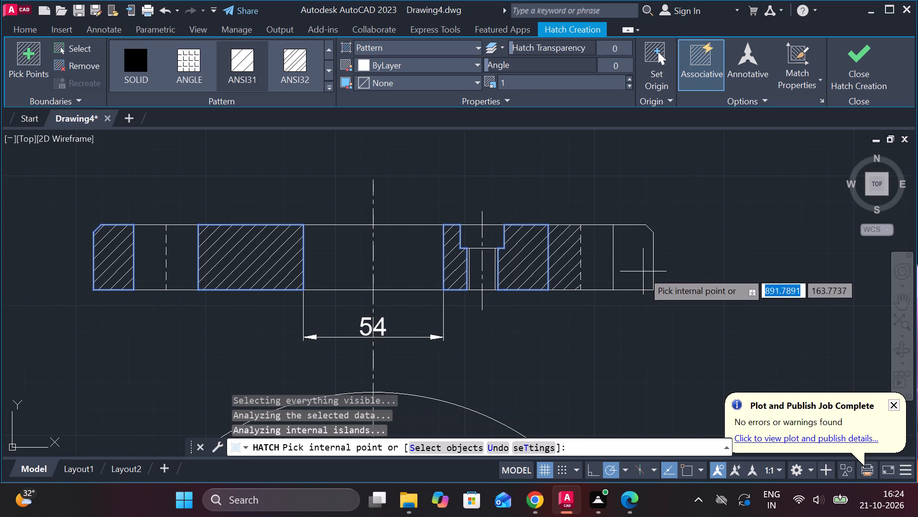
{"action": "left_click", "coordinate": [627, 261]}
{"action": "left_click", "coordinate": [860, 75]}
Draw a circle of radius 120 centred on the bore centre in the lower circular view.
{"action": "scroll", "coordinate": [556, 290], "scroll_direction": "down", "scroll_amount": 1}
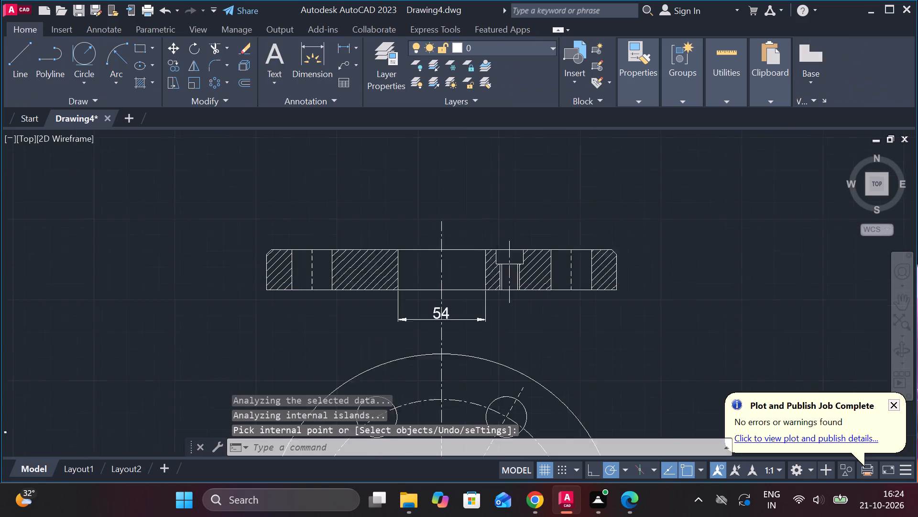
{"action": "scroll", "coordinate": [556, 290], "scroll_direction": "down", "scroll_amount": 1}
{"action": "middle_click_drag", "start_coordinate": [586, 348], "coordinate": [523, 214]}
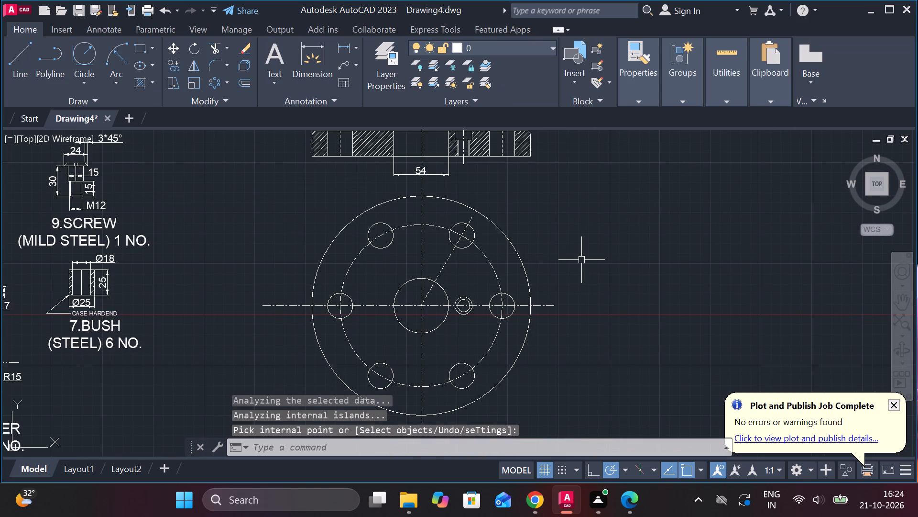
{"action": "type", "text": "C"}
{"action": "key", "text": "space"}
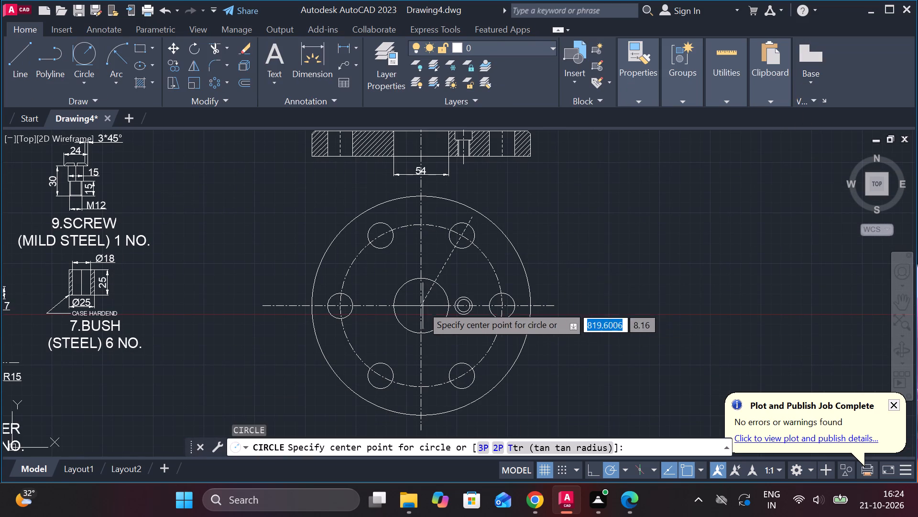
{"action": "left_click", "coordinate": [420, 302]}
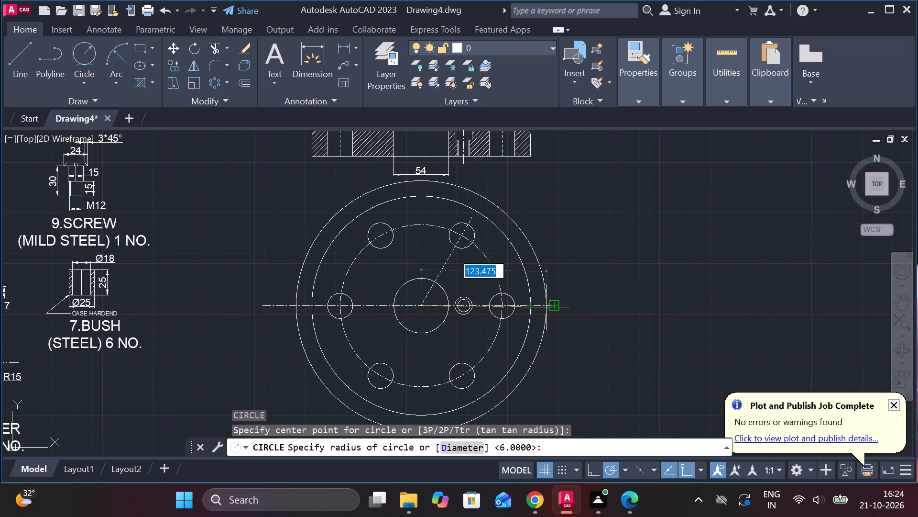
{"action": "type", "text": "120"}
{"action": "key", "text": "Return"}
Add a horizontal linear dimension between the centres of the two opposite holes on the horizontal centreline, placed below the circular view.
{"action": "scroll", "coordinate": [579, 307], "scroll_direction": "down", "scroll_amount": 1}
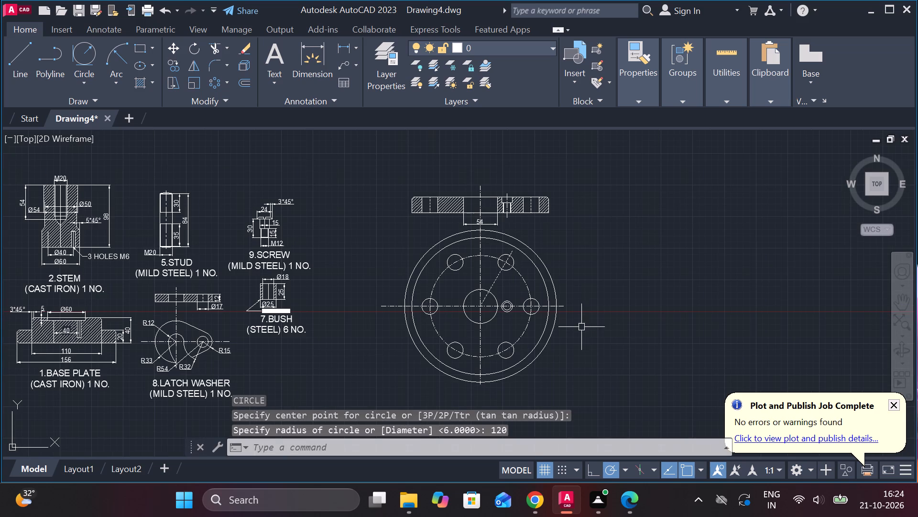
{"action": "middle_click_drag", "start_coordinate": [593, 353], "coordinate": [575, 328]}
{"action": "left_click", "coordinate": [347, 52]}
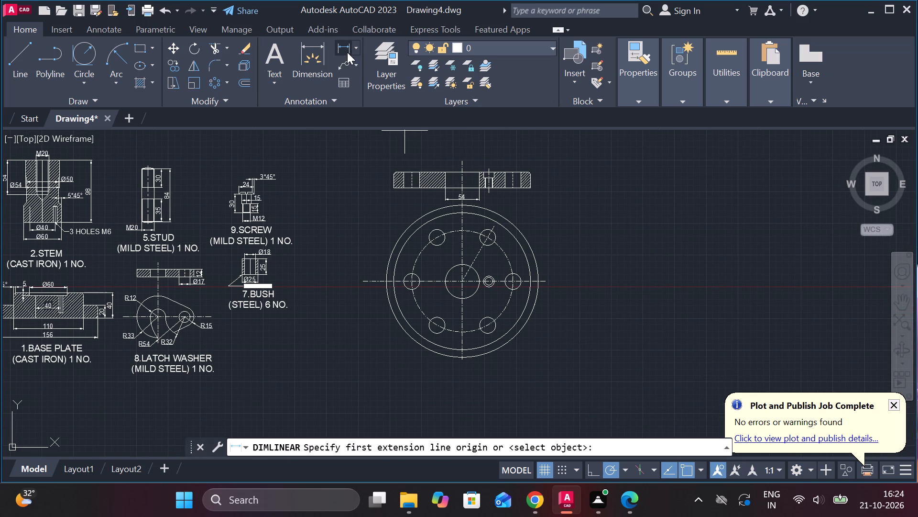
{"action": "scroll", "coordinate": [410, 283], "scroll_direction": "up", "scroll_amount": 2}
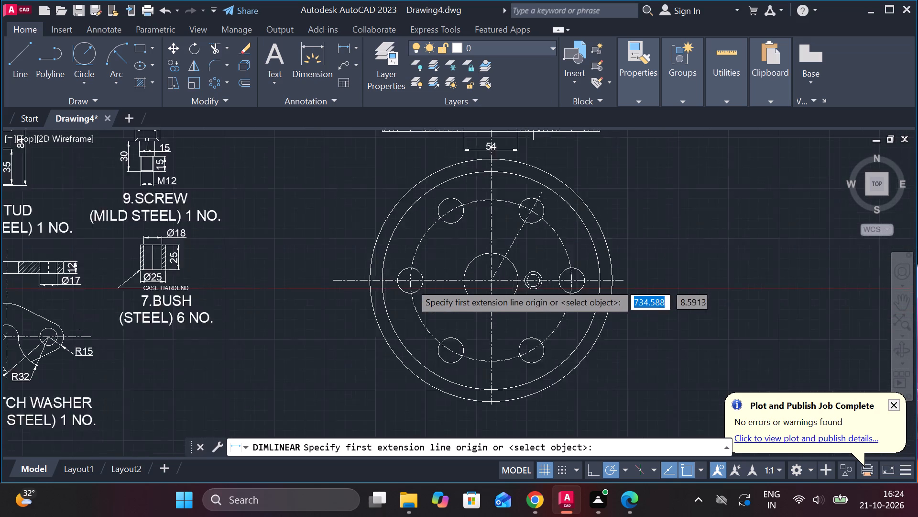
{"action": "left_click", "coordinate": [407, 283]}
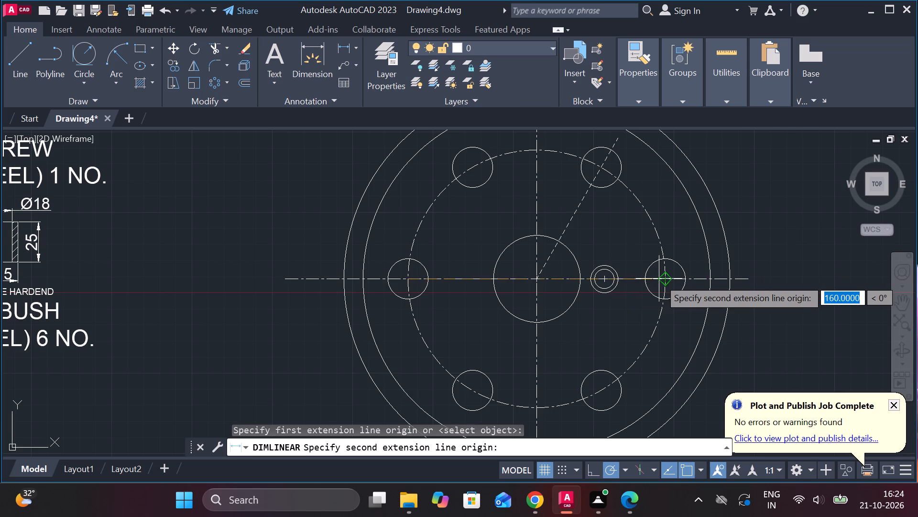
{"action": "left_click", "coordinate": [659, 279]}
{"action": "scroll", "coordinate": [652, 289], "scroll_direction": "down", "scroll_amount": 2}
{"action": "middle_click_drag", "start_coordinate": [590, 325], "coordinate": [560, 306]}
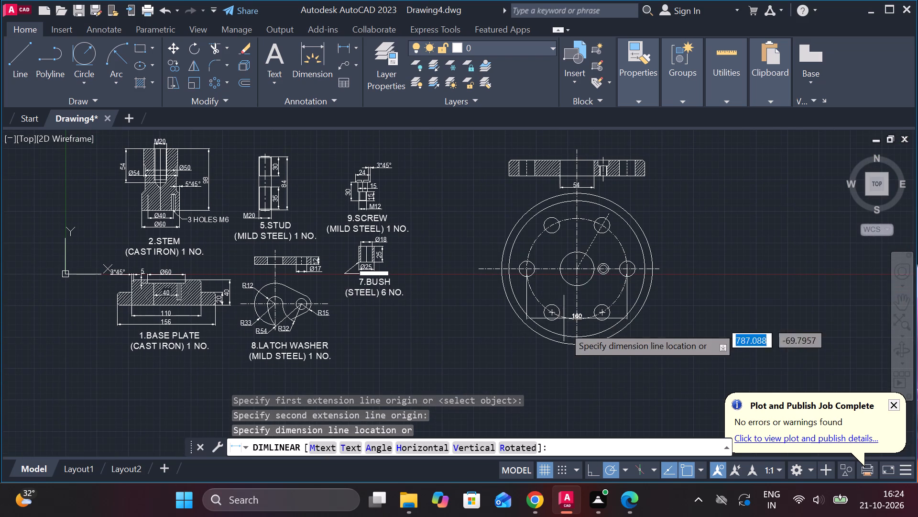
{"action": "left_click", "coordinate": [574, 359]}
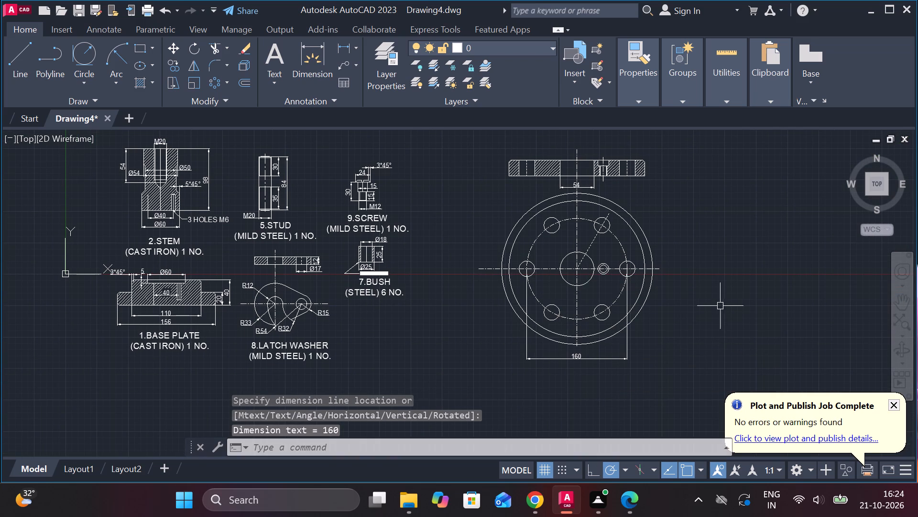
Add a diameter symbol before the bore width dimension text under the upper view so it reads Ø54.
{"action": "middle_click_drag", "start_coordinate": [679, 331], "coordinate": [621, 326]}
{"action": "middle_click_drag", "start_coordinate": [596, 264], "coordinate": [578, 307]}
{"action": "scroll", "coordinate": [506, 225], "scroll_direction": "up", "scroll_amount": 4}
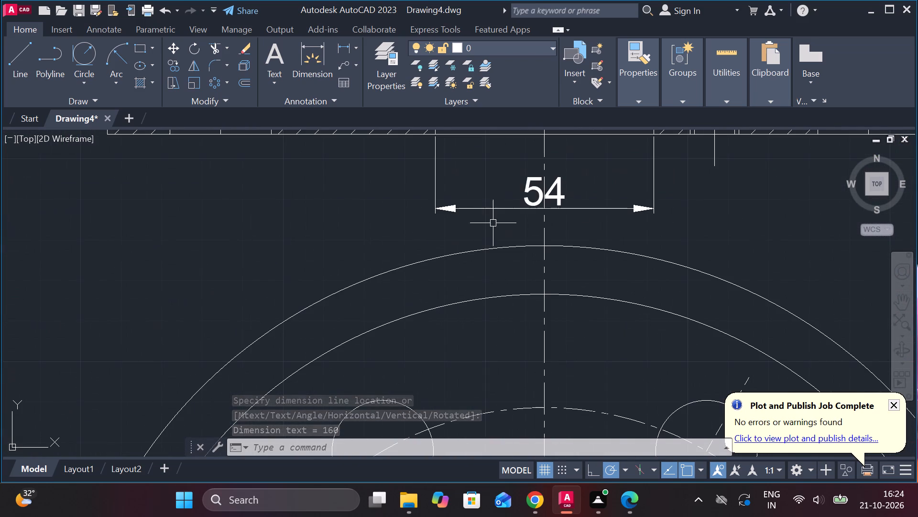
{"action": "double_click", "coordinate": [525, 186]}
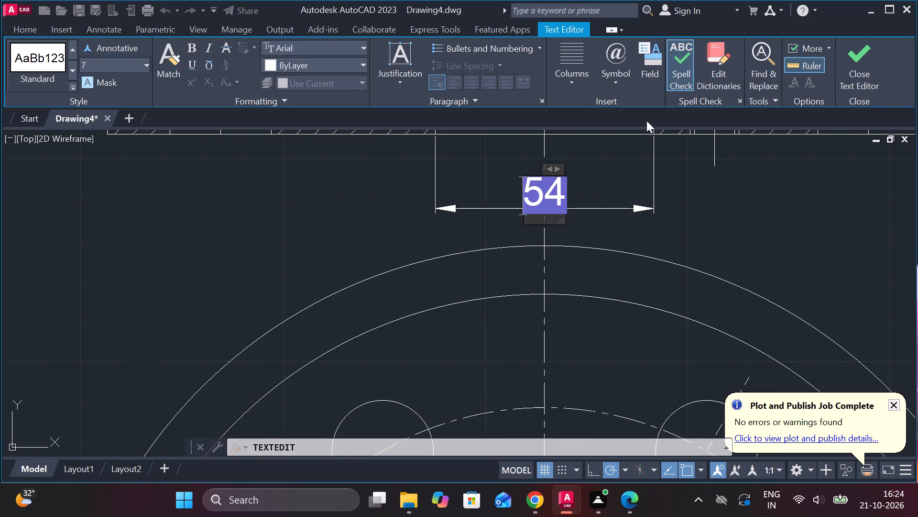
{"action": "left_click", "coordinate": [611, 86]}
{"action": "left_click", "coordinate": [652, 137]}
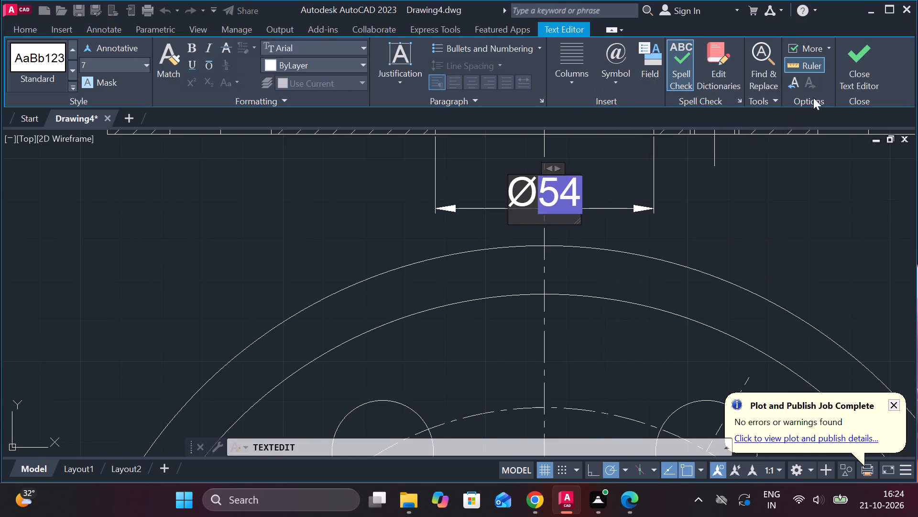
{"action": "left_click", "coordinate": [837, 81]}
Add a horizontal linear dimension from the bore centre to the small stepped hole's centre in the circular view.
{"action": "scroll", "coordinate": [776, 157], "scroll_direction": "down", "scroll_amount": 2}
{"action": "middle_click_drag", "start_coordinate": [765, 205], "coordinate": [584, 150]}
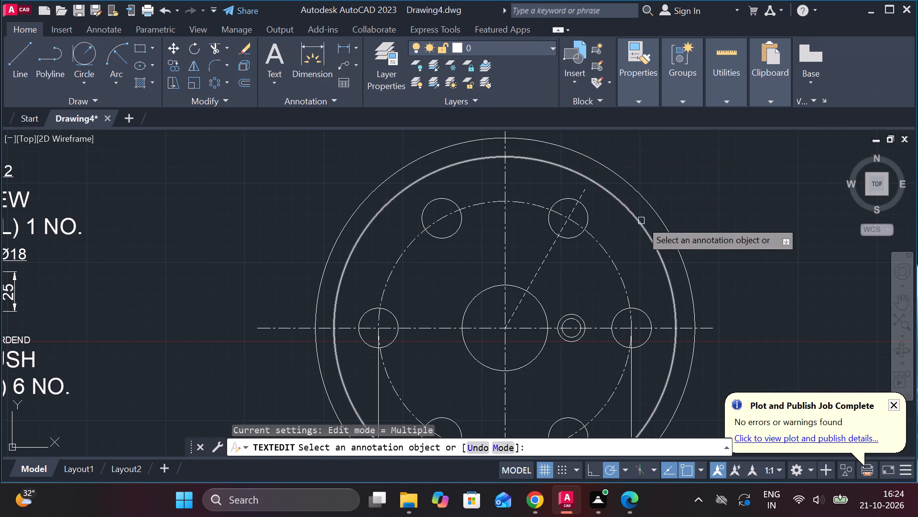
{"action": "left_click", "coordinate": [347, 54]}
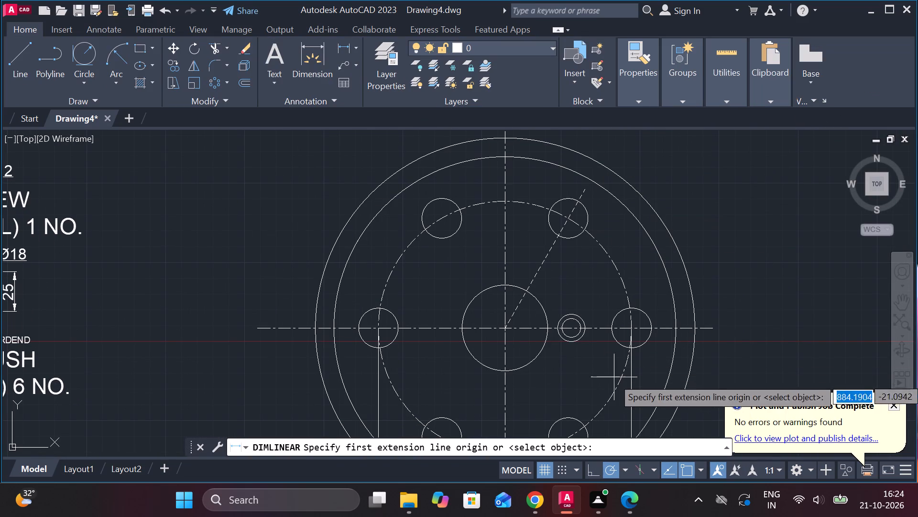
{"action": "left_click", "coordinate": [509, 333]}
{"action": "left_click", "coordinate": [575, 329]}
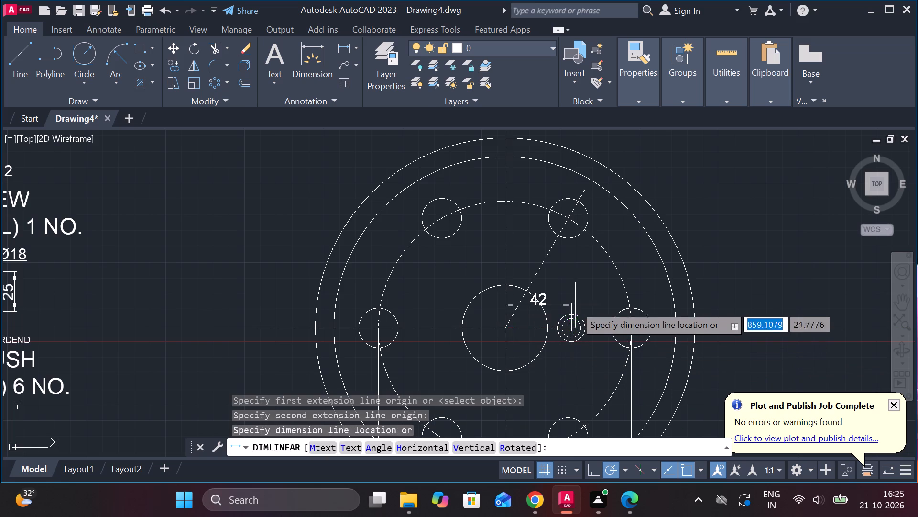
{"action": "left_click", "coordinate": [575, 304]}
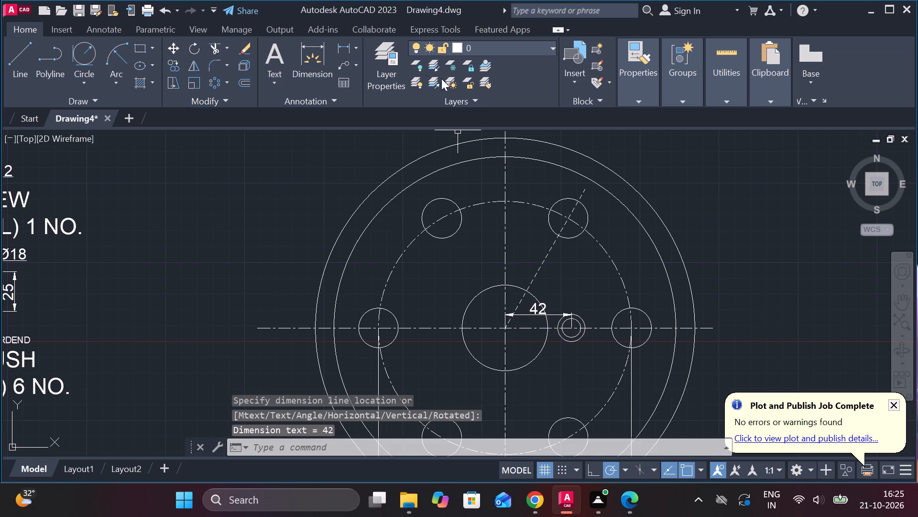
Add an angular dimension between the inclined dashed line and the horizontal centreline in the circular view.
{"action": "left_click", "coordinate": [354, 47]}
{"action": "left_click", "coordinate": [369, 138]}
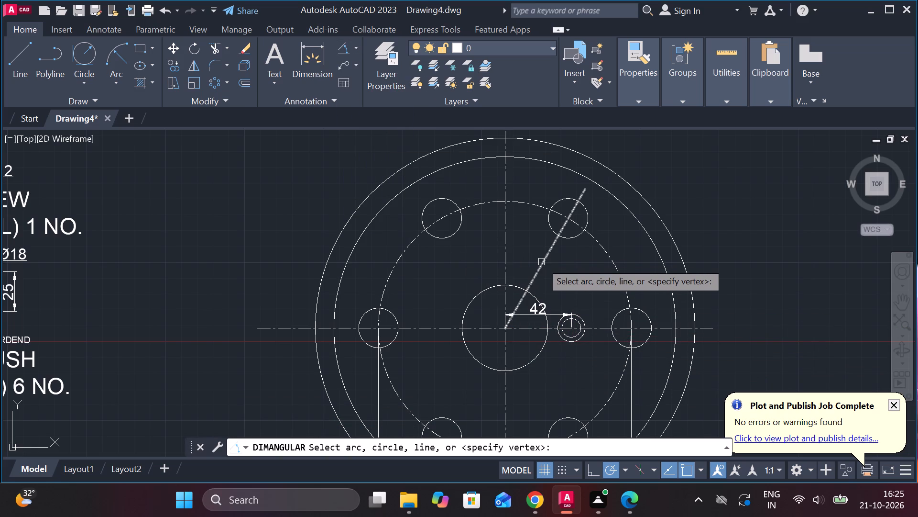
{"action": "left_click", "coordinate": [541, 262]}
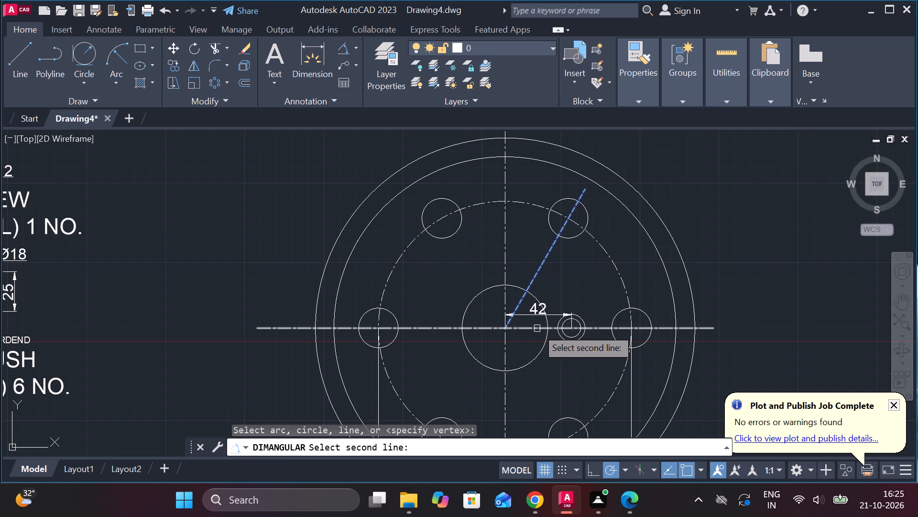
{"action": "left_click", "coordinate": [537, 328]}
{"action": "left_click", "coordinate": [582, 284]}
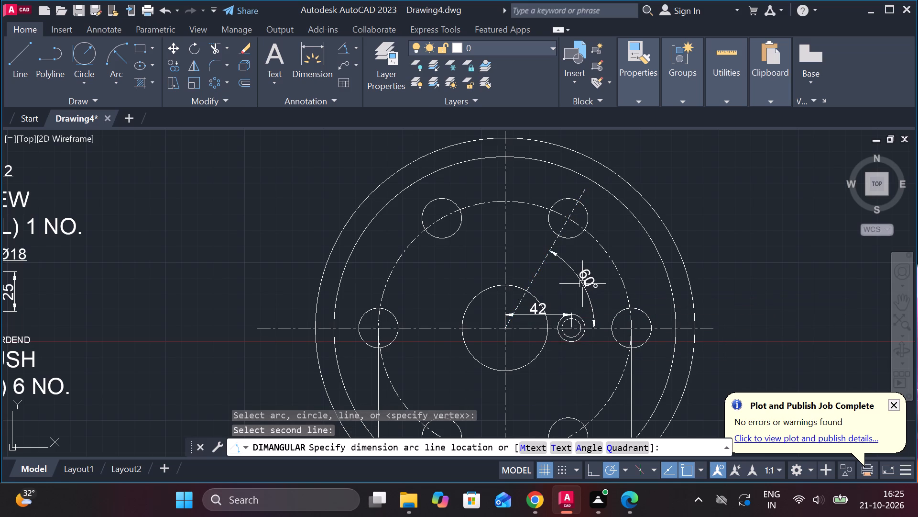
{"action": "scroll", "coordinate": [592, 284], "scroll_direction": "down", "scroll_amount": 1}
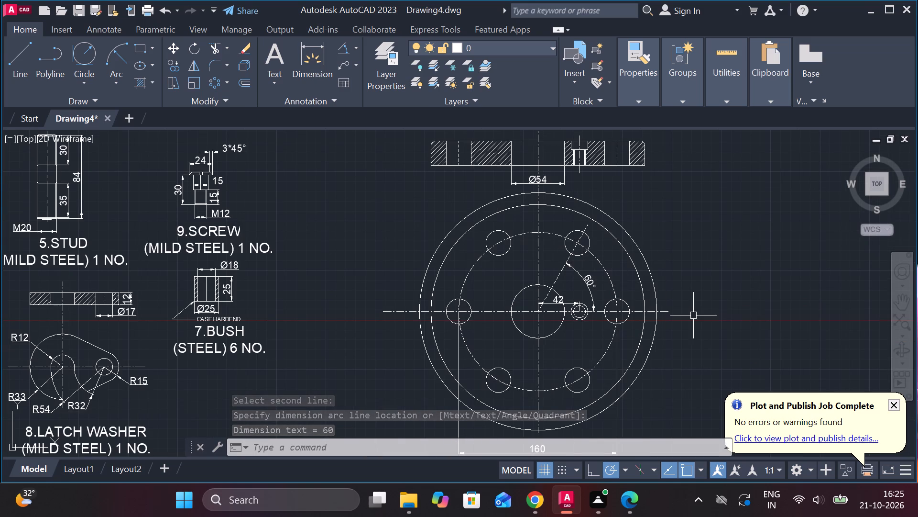
{"action": "middle_click_drag", "start_coordinate": [690, 316], "coordinate": [664, 310]}
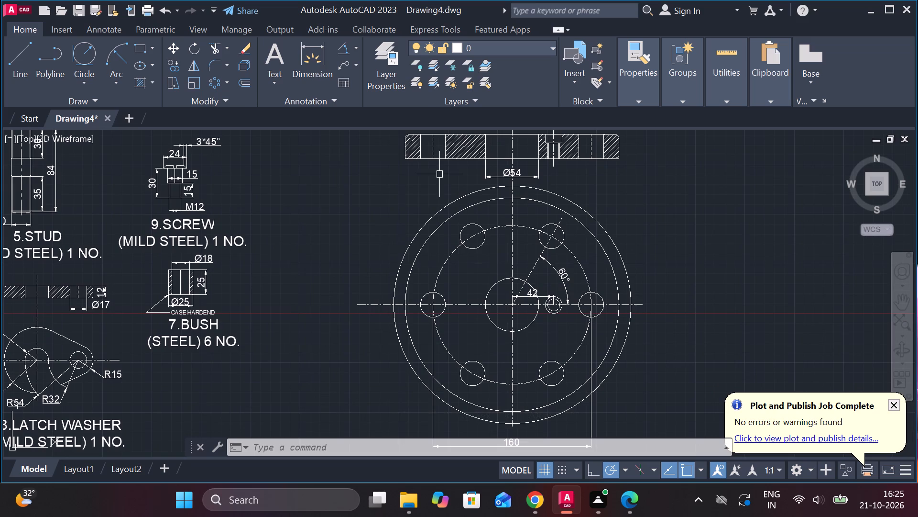
Add a horizontal linear dimension across the full outer width of the hatched section view, placed above it.
{"action": "left_click", "coordinate": [357, 45]}
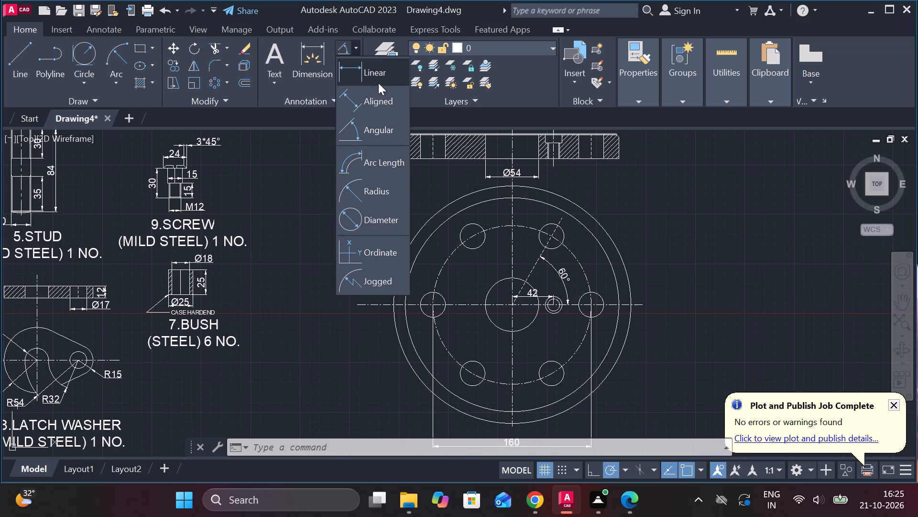
{"action": "left_click", "coordinate": [377, 74]}
{"action": "middle_click_drag", "start_coordinate": [387, 270], "coordinate": [360, 339]}
{"action": "scroll", "coordinate": [395, 192], "scroll_direction": "up", "scroll_amount": 1}
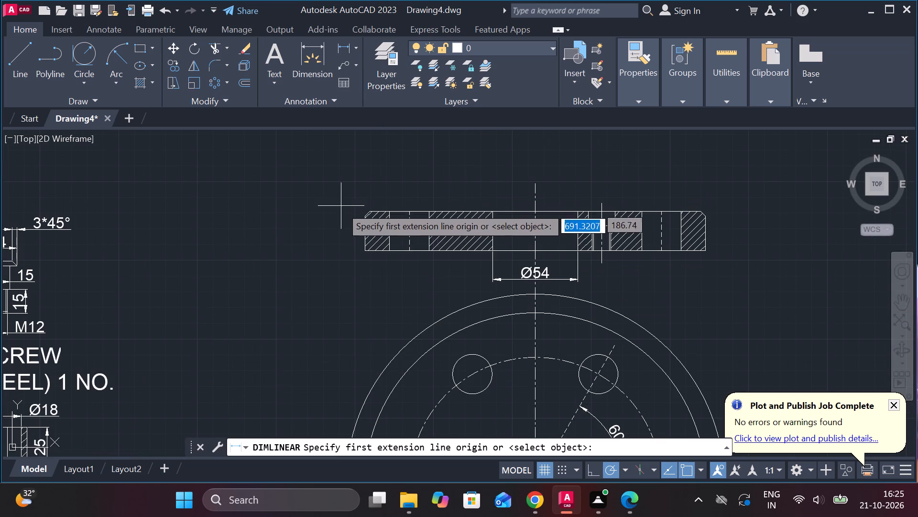
{"action": "left_click", "coordinate": [355, 228]}
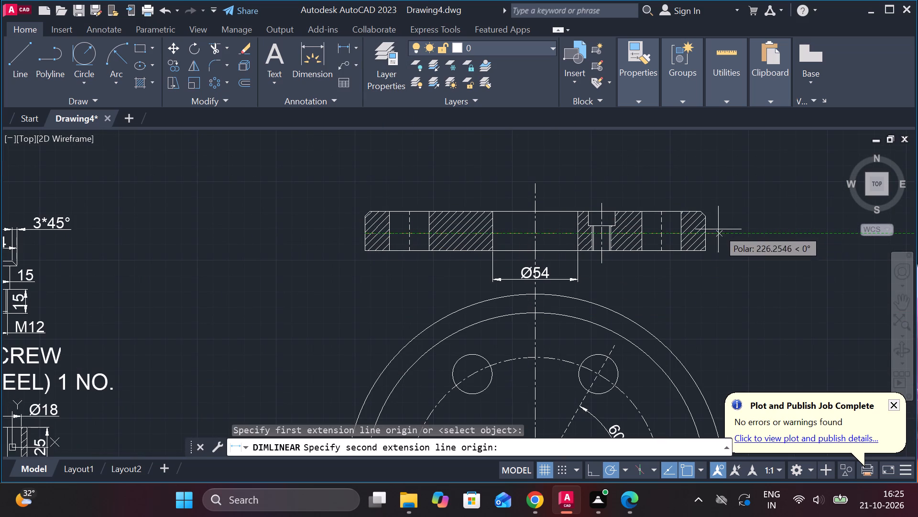
{"action": "left_click", "coordinate": [708, 232]}
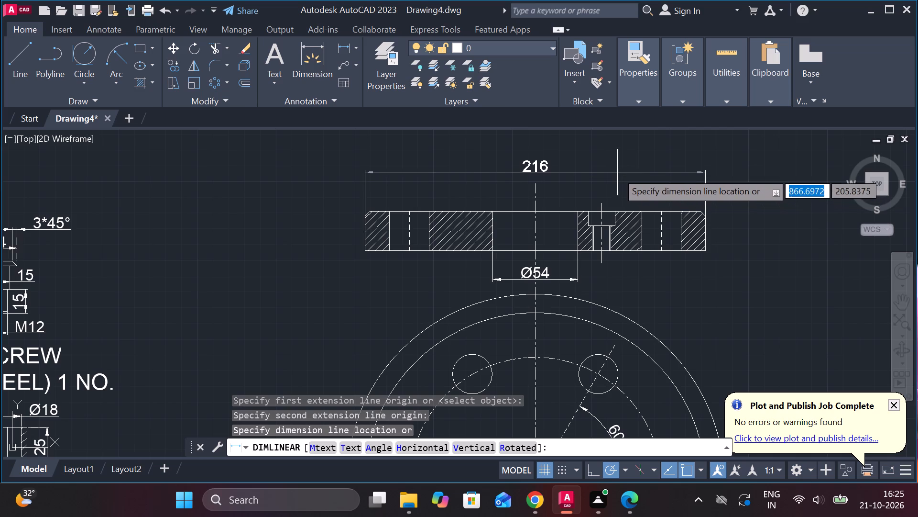
{"action": "left_click", "coordinate": [617, 170]}
Add a horizontal linear dimension across the threaded lower part of the stepped hole, placed below the section view.
{"action": "scroll", "coordinate": [624, 298], "scroll_direction": "up", "scroll_amount": 2}
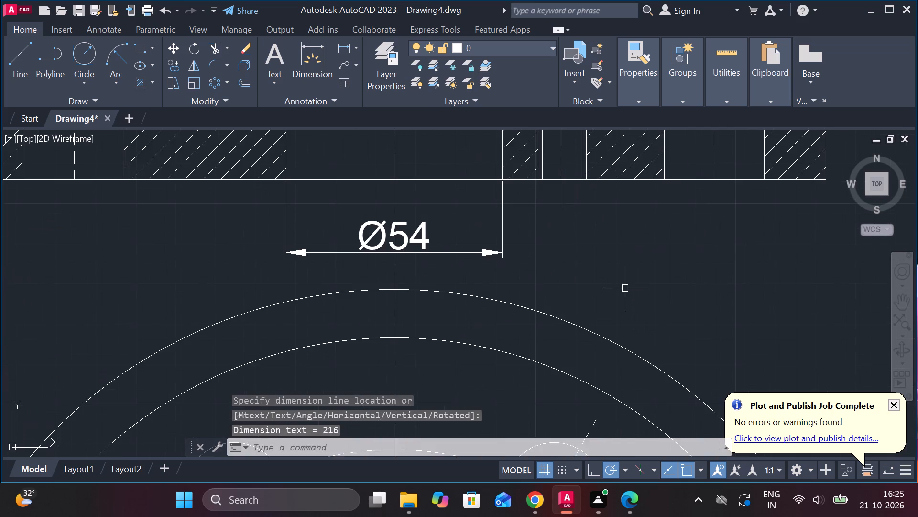
{"action": "key", "text": "space"}
{"action": "middle_click_drag", "start_coordinate": [607, 236], "coordinate": [598, 305]}
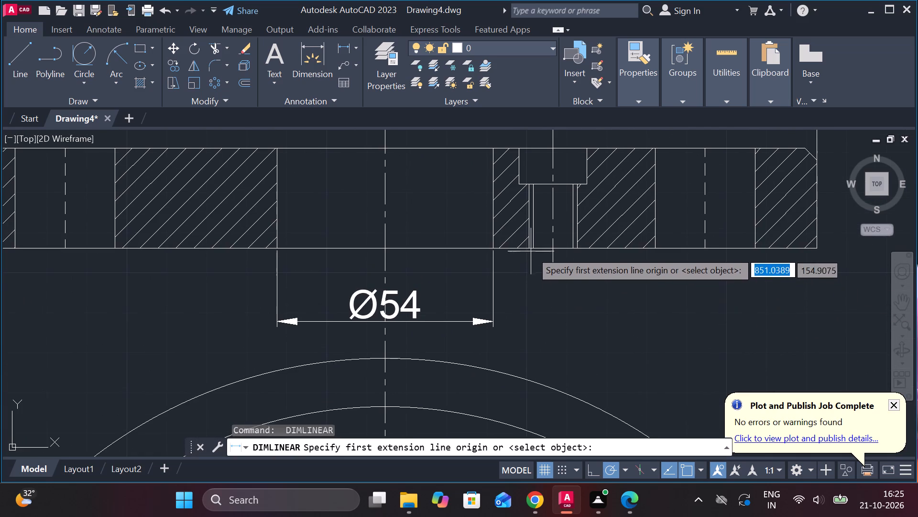
{"action": "left_click", "coordinate": [531, 247]}
{"action": "left_click", "coordinate": [578, 247]}
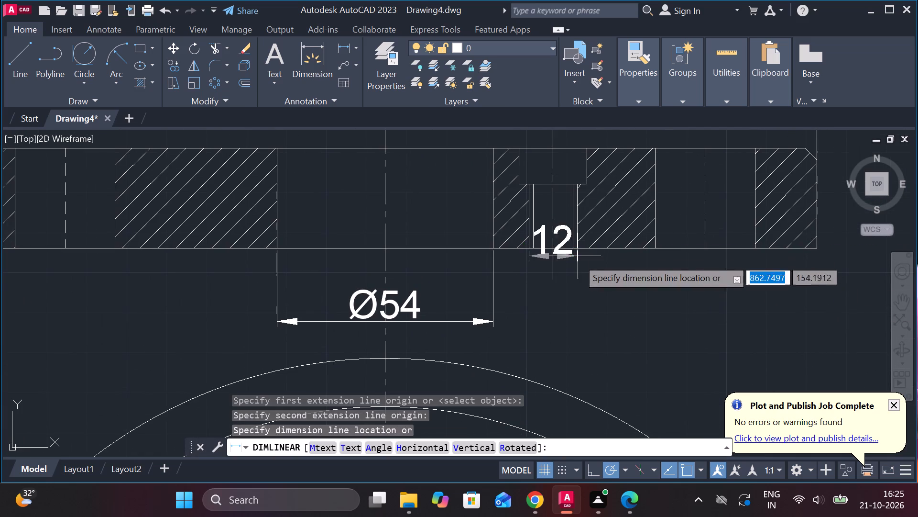
{"action": "left_click", "coordinate": [585, 308]}
Move the threaded hole's dimension text outside the extension lines, to the right of its arrows.
{"action": "left_click", "coordinate": [572, 311]}
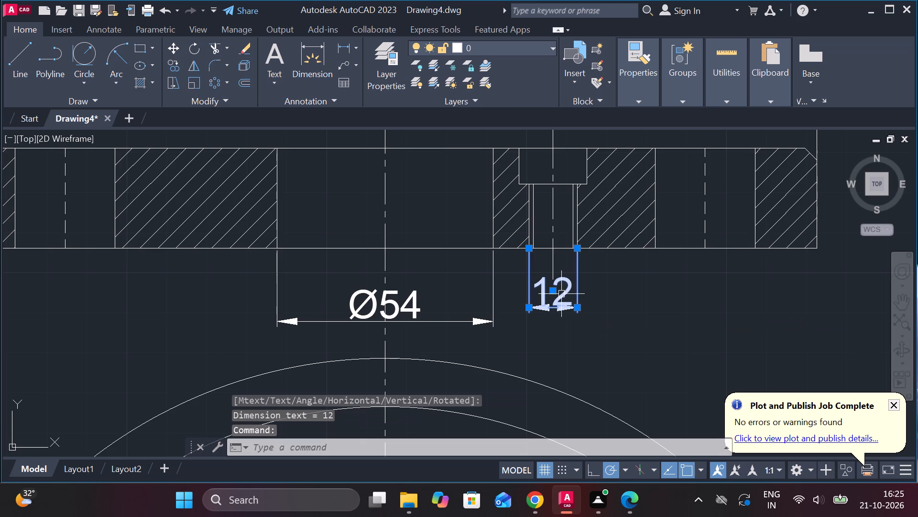
{"action": "left_click", "coordinate": [555, 291]}
{"action": "left_click", "coordinate": [619, 303]}
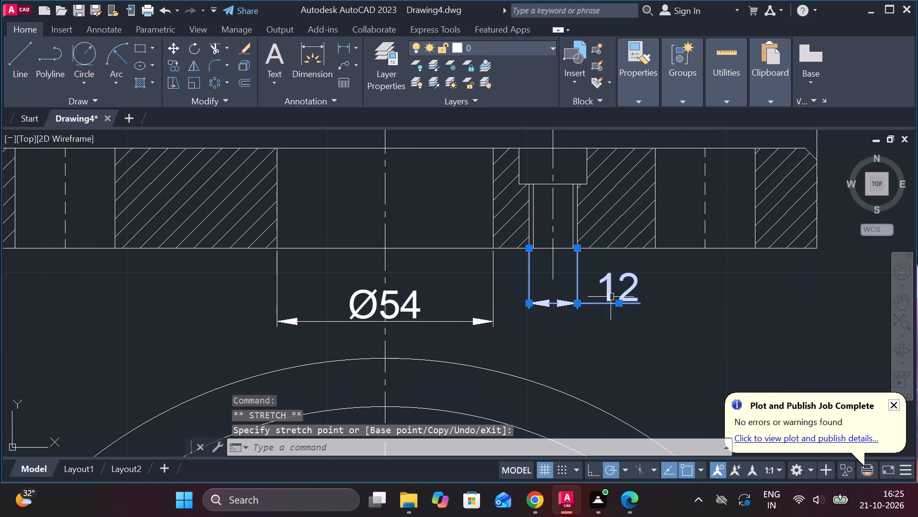
{"action": "left_click", "coordinate": [611, 293]}
{"action": "key", "text": "grave"}
{"action": "key", "text": "Escape"}
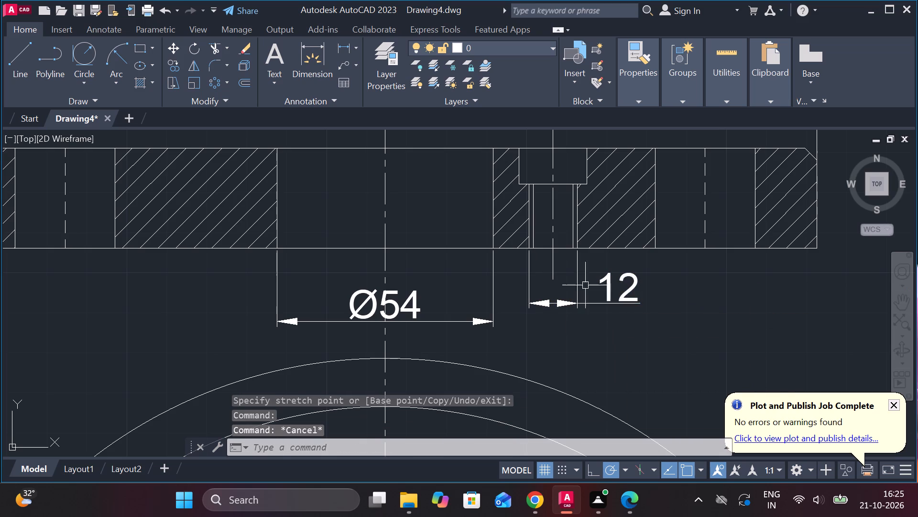
Extend the stepped hole's centreline downward past its dimension line below the section view.
{"action": "left_click", "coordinate": [555, 265]}
{"action": "left_click", "coordinate": [548, 281]}
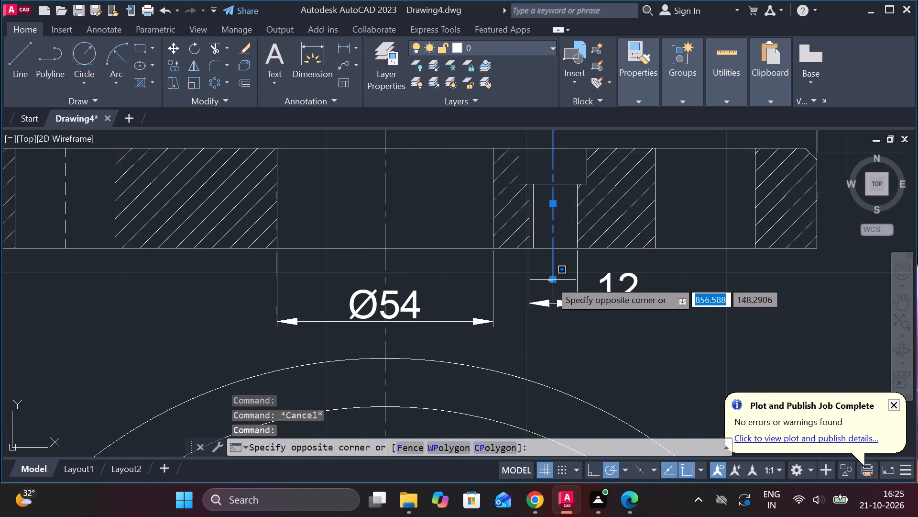
{"action": "key", "text": "Escape"}
{"action": "left_click", "coordinate": [550, 281]}
{"action": "left_click", "coordinate": [552, 316]}
{"action": "key", "text": "Escape"}
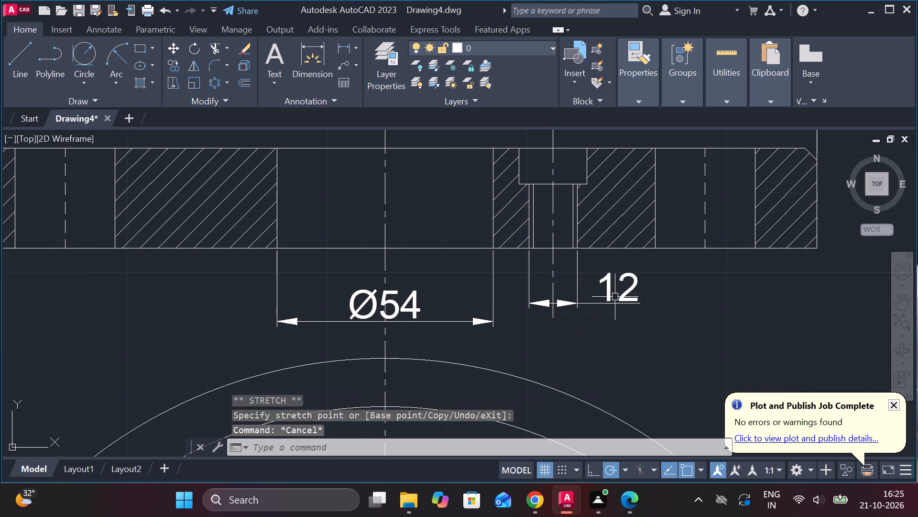
Prefix the threaded hole's dimension text with M so it reads M12.
{"action": "double_click", "coordinate": [607, 293]}
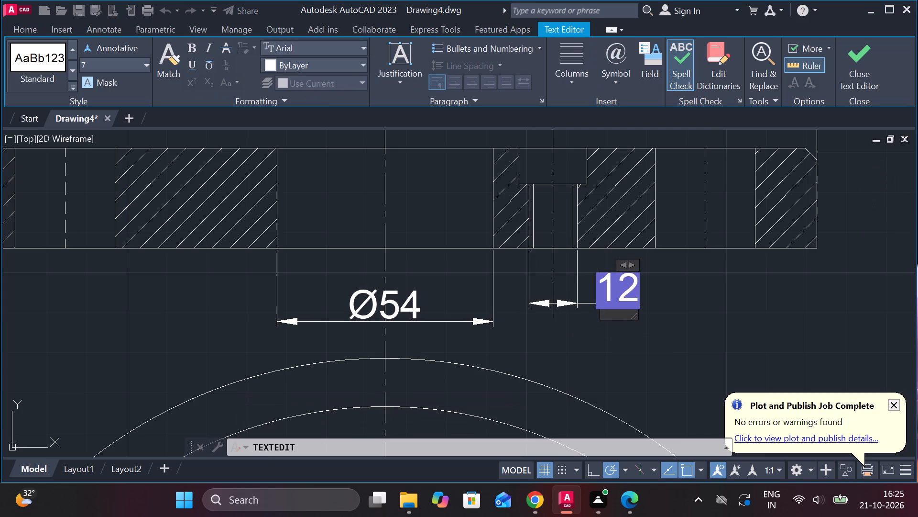
{"action": "key", "text": "m"}
{"action": "left_click", "coordinate": [877, 67]}
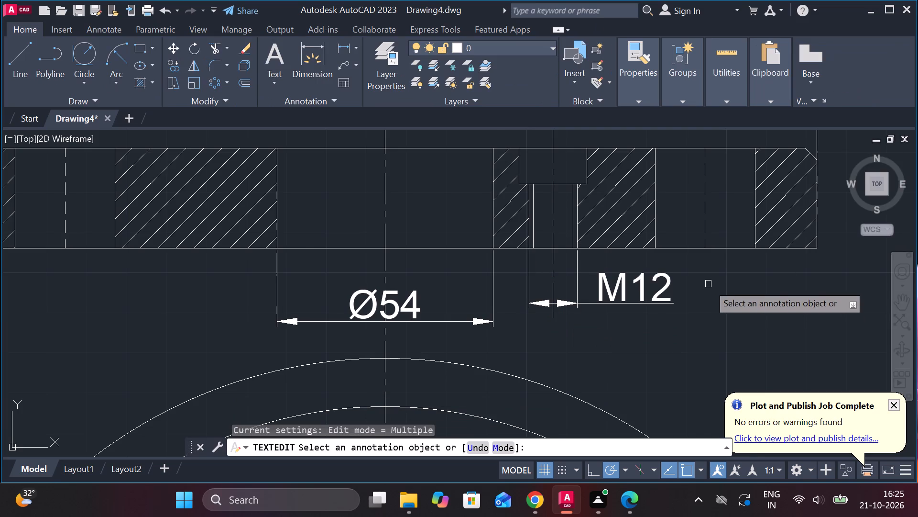
{"action": "scroll", "coordinate": [706, 283], "scroll_direction": "down", "scroll_amount": 1}
{"action": "key", "text": "Escape"}
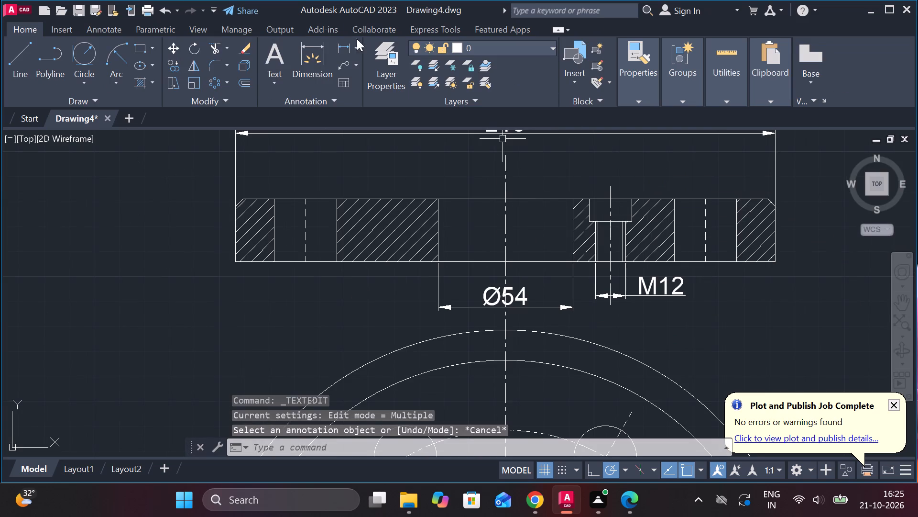
Add a horizontal linear dimension across the stepped hole's wider upper recess, placed just above the section view.
{"action": "left_click", "coordinate": [341, 52]}
{"action": "left_click", "coordinate": [593, 199]}
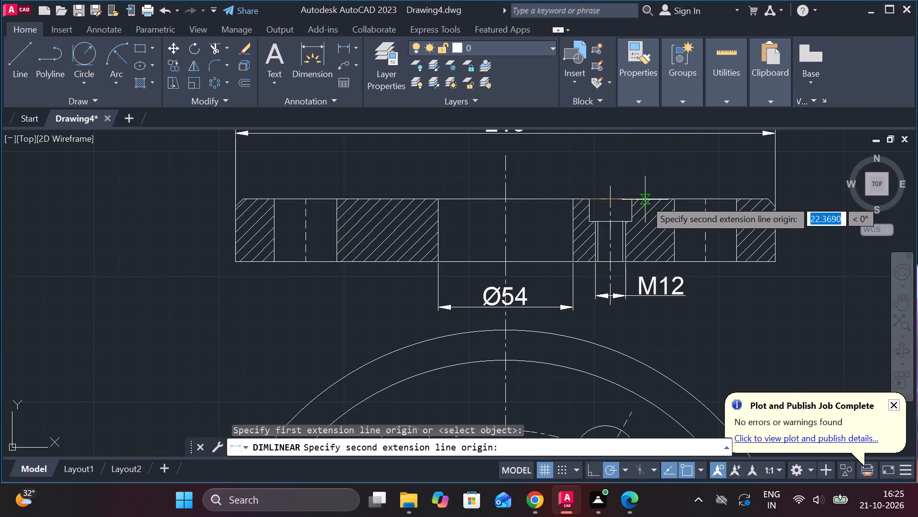
{"action": "left_click", "coordinate": [629, 198]}
{"action": "left_click", "coordinate": [621, 171]}
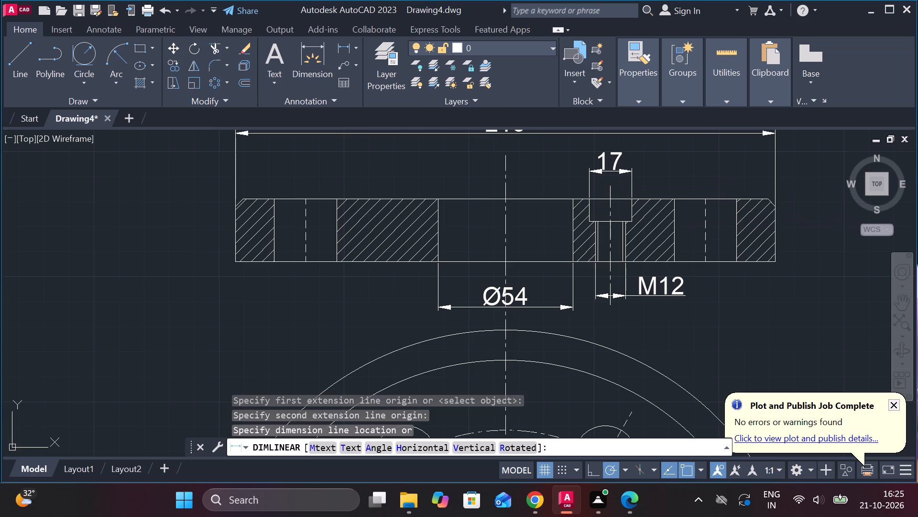
Add a diameter symbol before the upper recess's dimension text so it reads Ø17.
{"action": "double_click", "coordinate": [603, 160]}
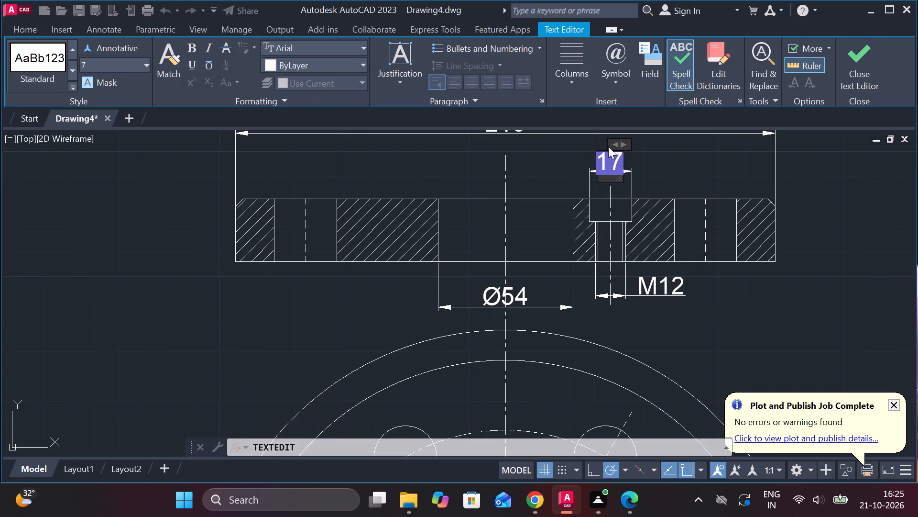
{"action": "left_click", "coordinate": [619, 82]}
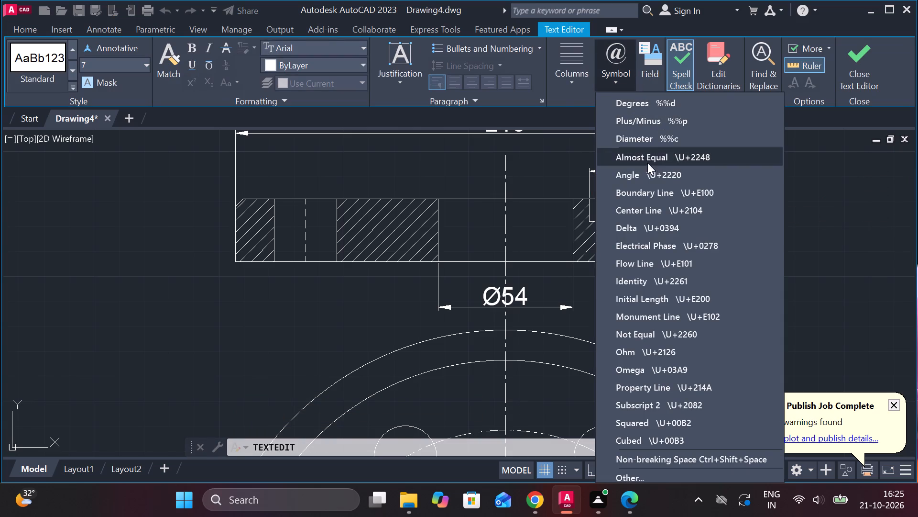
{"action": "left_click", "coordinate": [638, 145]}
{"action": "left_click", "coordinate": [845, 70]}
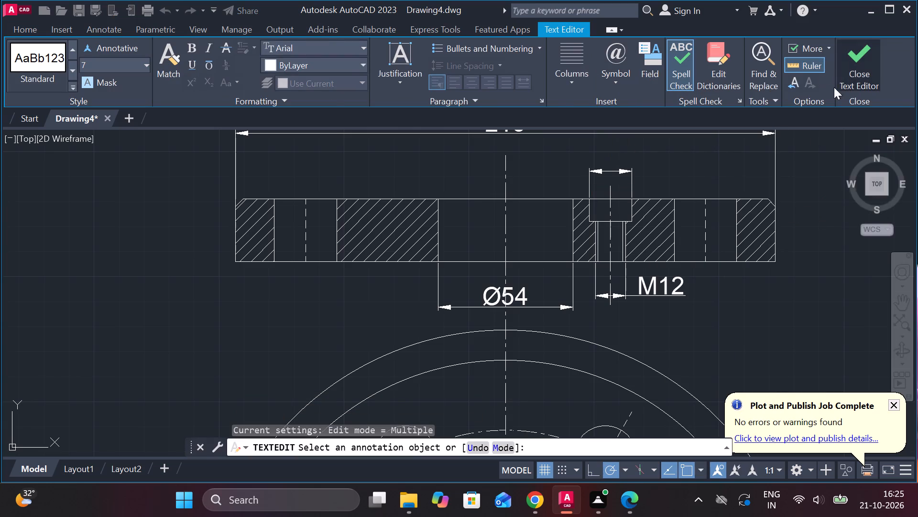
{"action": "scroll", "coordinate": [661, 180], "scroll_direction": "down", "scroll_amount": 2}
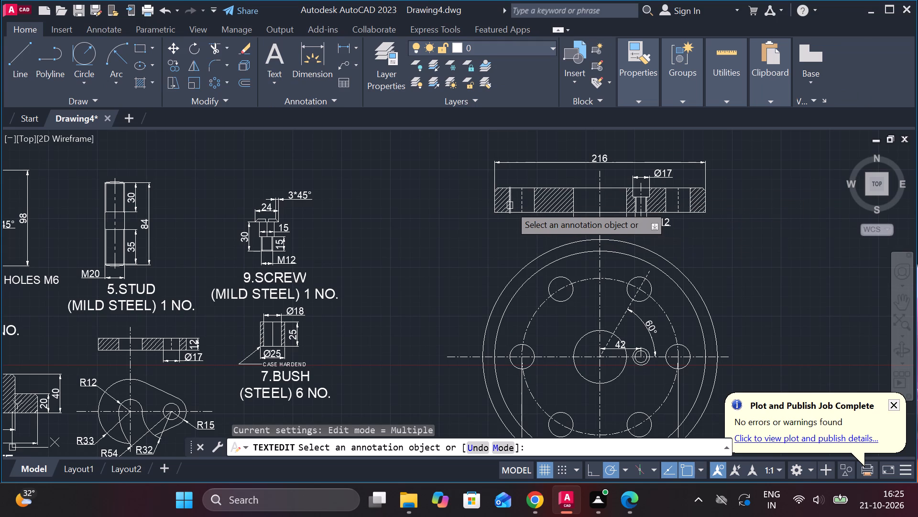
{"action": "scroll", "coordinate": [496, 190], "scroll_direction": "up", "scroll_amount": 2}
{"action": "key", "text": "Escape"}
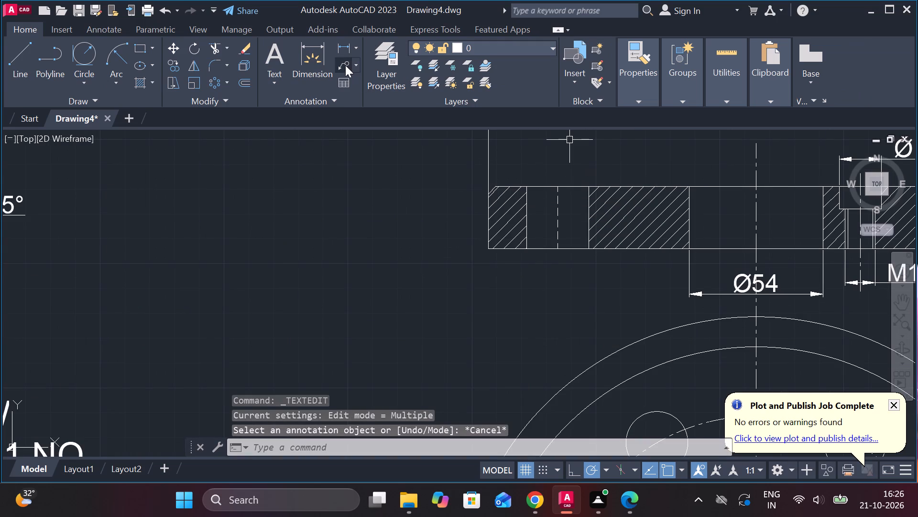
Add a horizontal linear dimension across the chamfer at the section view's upper-left corner, placed above it.
{"action": "left_click", "coordinate": [345, 48]}
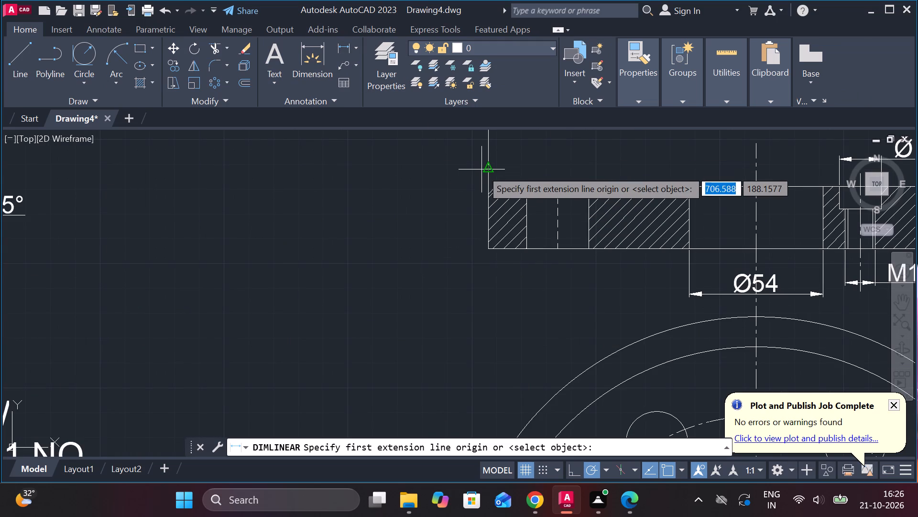
{"action": "scroll", "coordinate": [497, 173], "scroll_direction": "up", "scroll_amount": 2}
{"action": "left_click", "coordinate": [488, 206]}
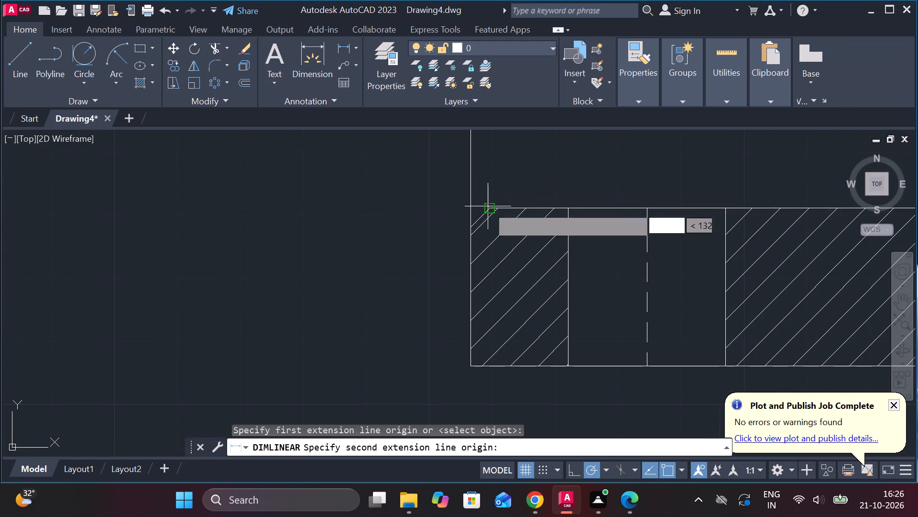
{"action": "left_click", "coordinate": [470, 223]}
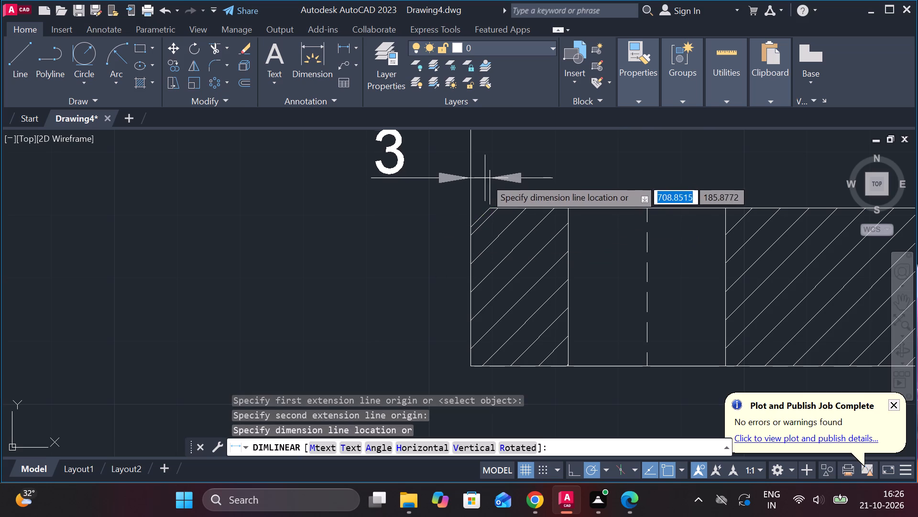
{"action": "left_click", "coordinate": [488, 175]}
Append *45 and a degree symbol to the chamfer's dimension text so it reads 3*45°.
{"action": "double_click", "coordinate": [403, 157]}
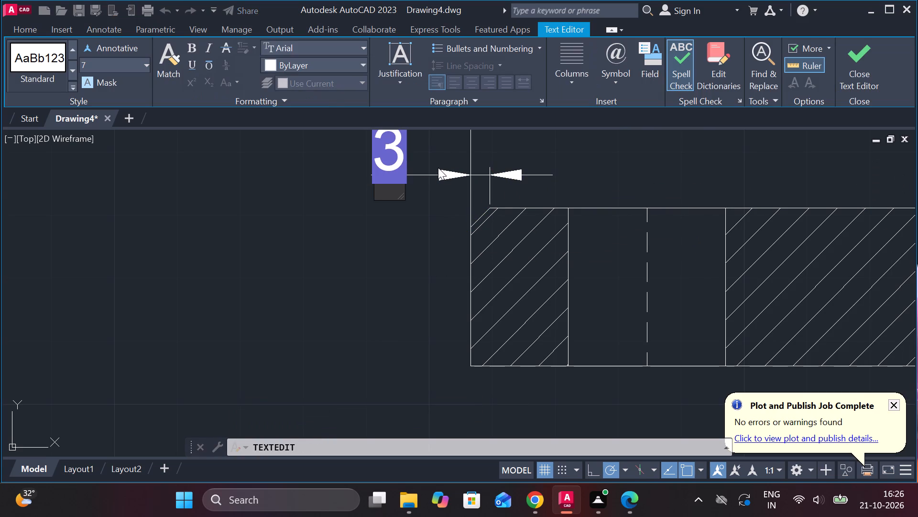
{"action": "key", "text": "Right"}
{"action": "key", "text": "shift+asterisk"}
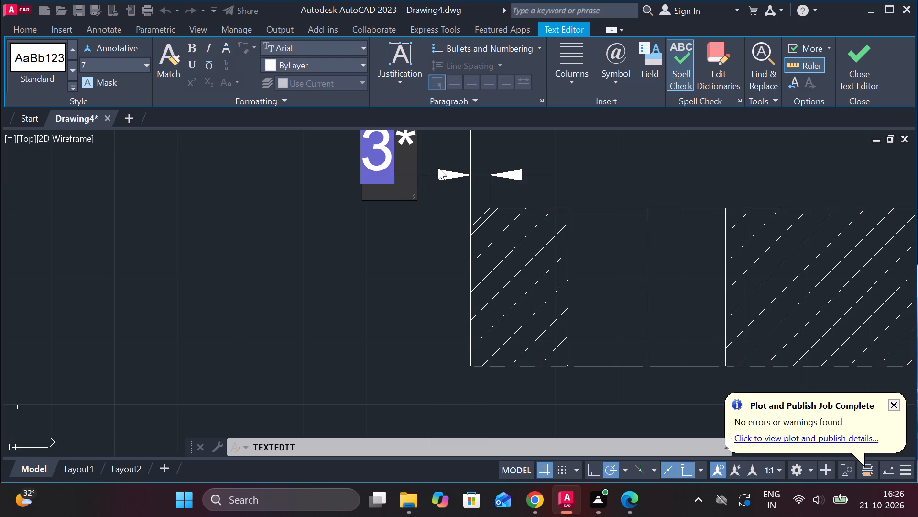
{"action": "type", "text": "45"}
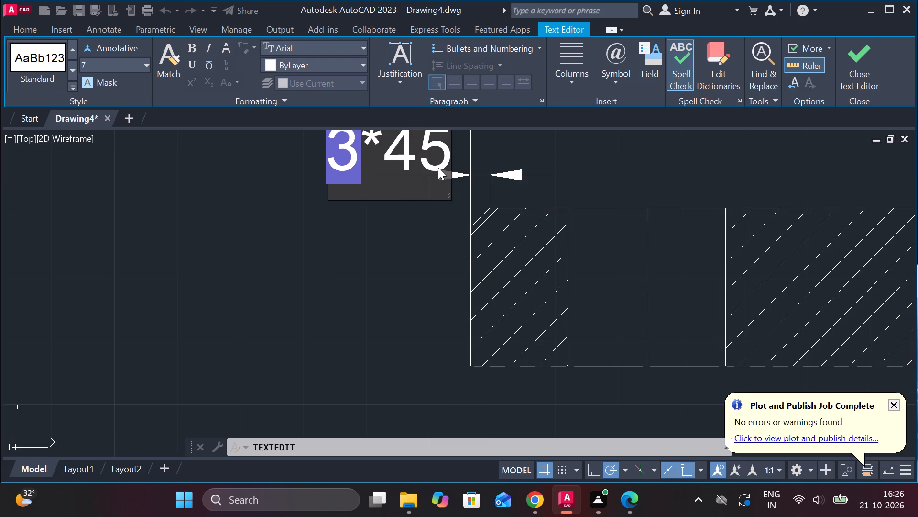
{"action": "left_click", "coordinate": [612, 77]}
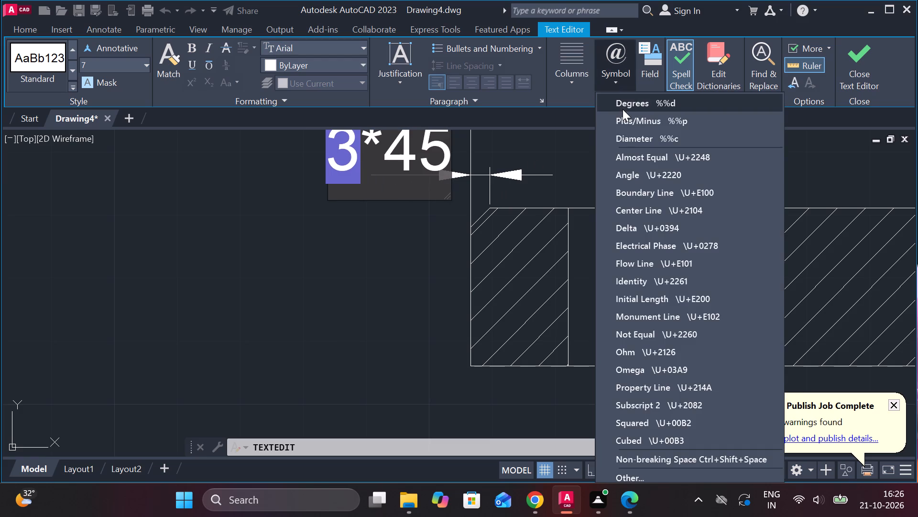
{"action": "left_click", "coordinate": [623, 109]}
{"action": "left_click", "coordinate": [869, 70]}
Add a multileader from the round part's upper-left bolt hole with 8-high text reading 6 HOLES DIA 25.
{"action": "scroll", "coordinate": [587, 254], "scroll_direction": "down", "scroll_amount": 3}
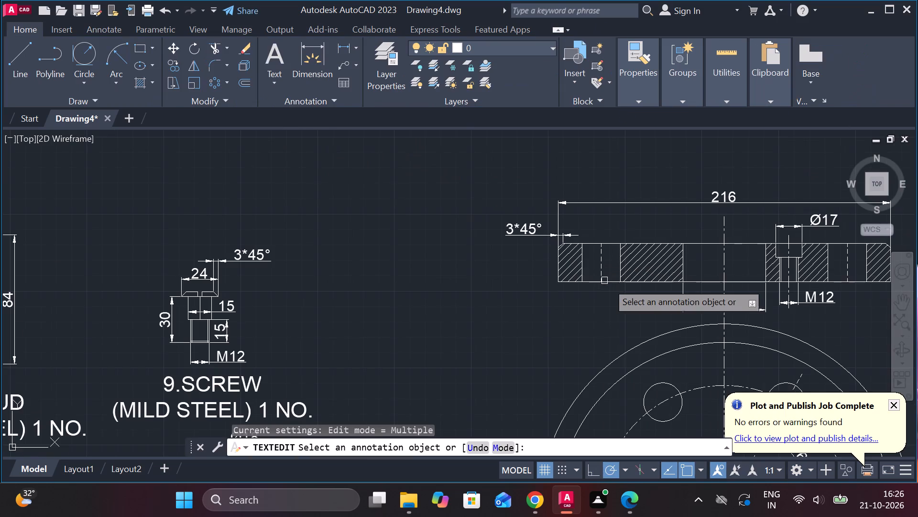
{"action": "middle_click_drag", "start_coordinate": [568, 315], "coordinate": [558, 315]}
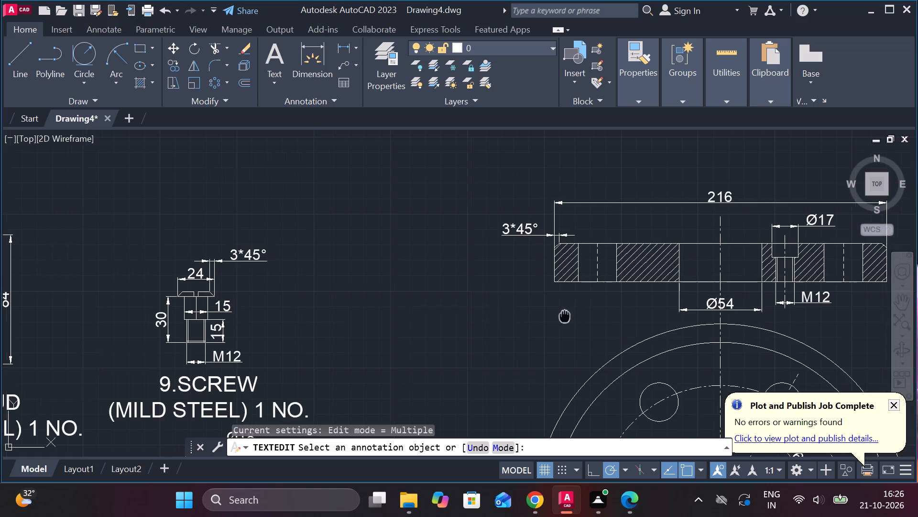
{"action": "middle_click_drag", "start_coordinate": [558, 315], "coordinate": [458, 225]}
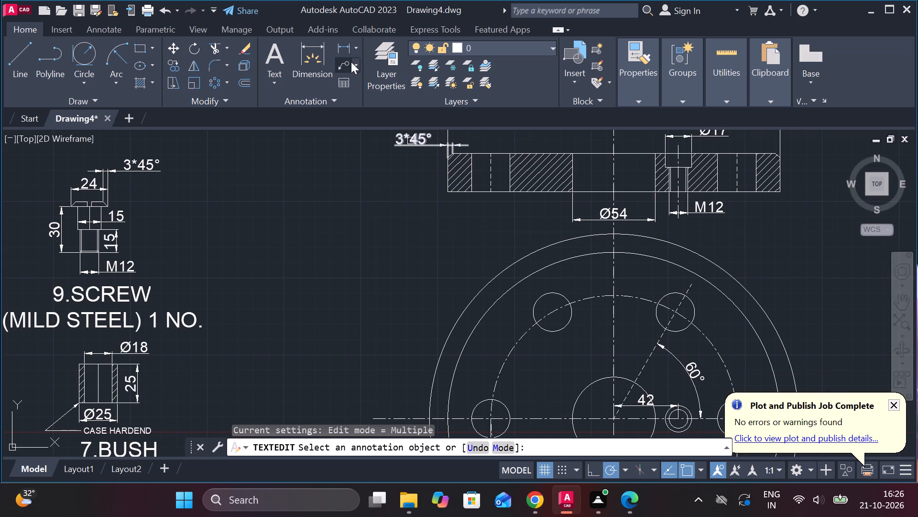
{"action": "left_click", "coordinate": [340, 63]}
{"action": "left_click", "coordinate": [534, 299]}
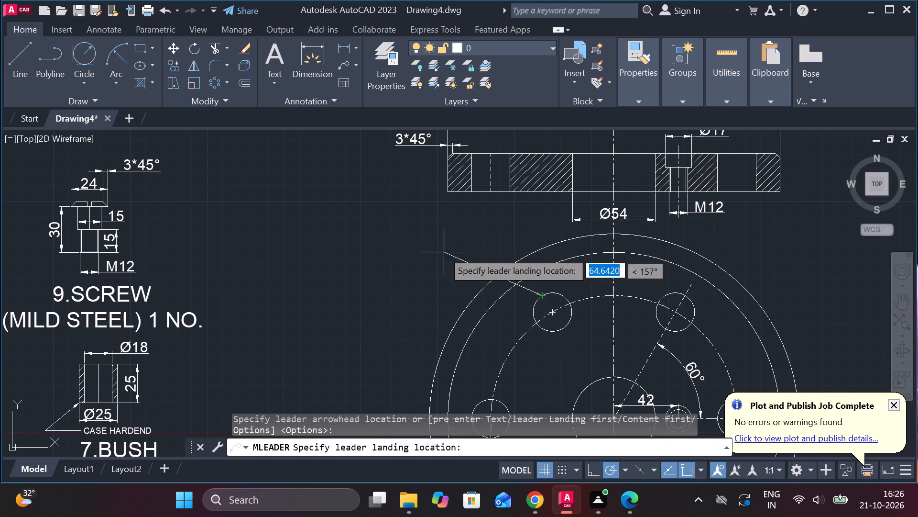
{"action": "left_click", "coordinate": [429, 244]}
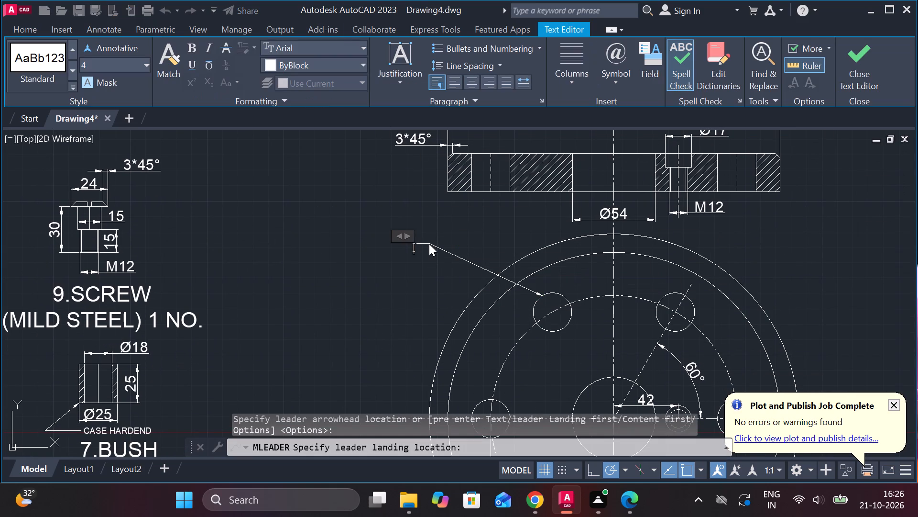
{"action": "left_click", "coordinate": [105, 59]}
{"action": "key", "text": "8"}
{"action": "key", "text": "Return"}
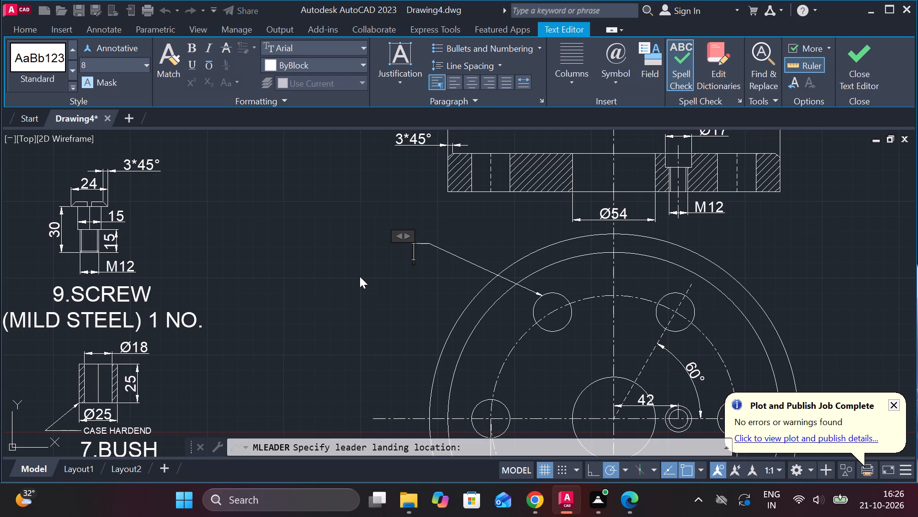
{"action": "type", "text": "6 HOLES"}
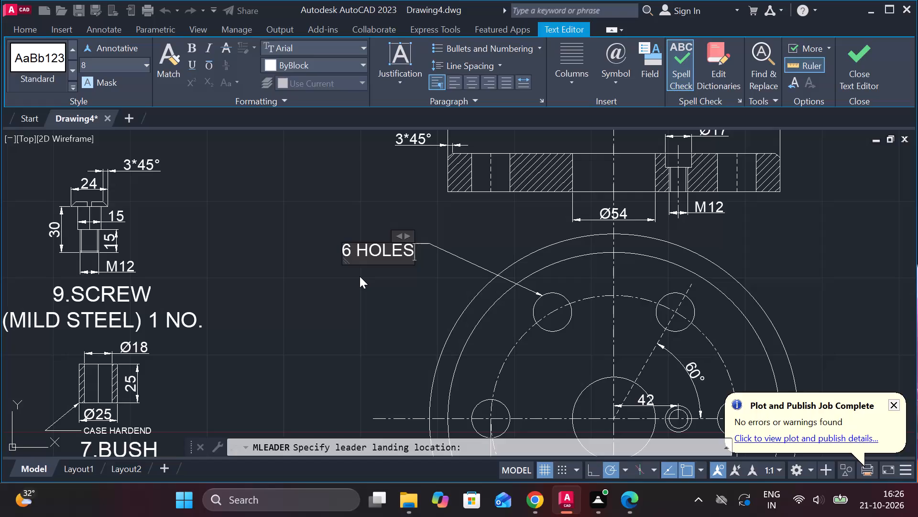
{"action": "key", "text": "space"}
{"action": "type", "text": "DIA"}
{"action": "key", "text": "space"}
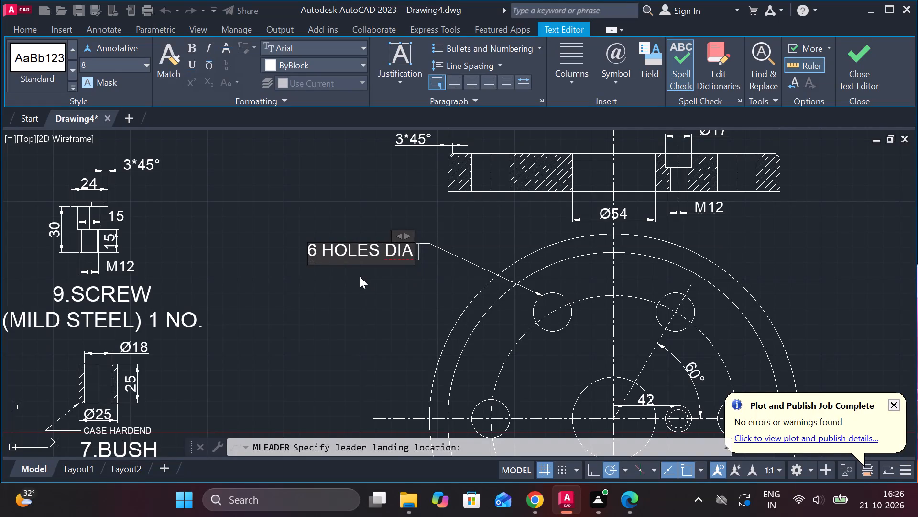
{"action": "type", "text": "25"}
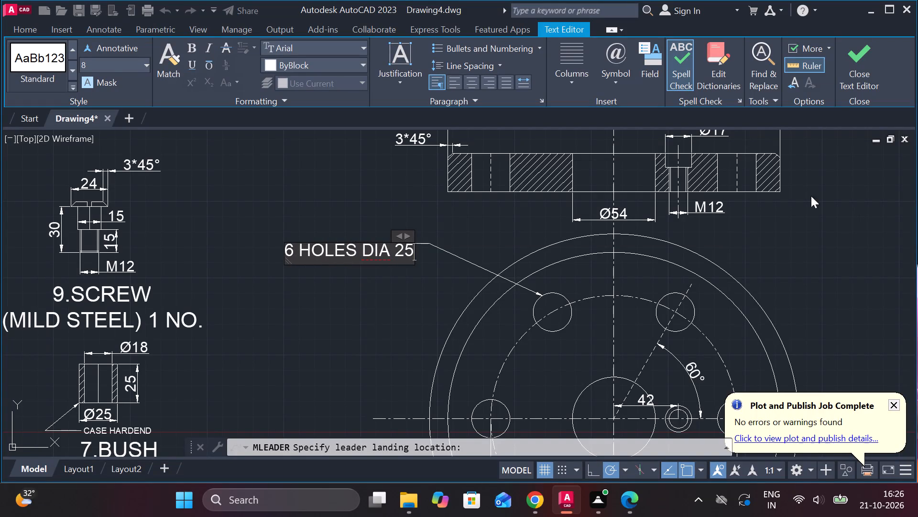
{"action": "left_click", "coordinate": [854, 70]}
Set the text height of the bush's CASE HARDEND leader note to 6.
{"action": "scroll", "coordinate": [714, 212], "scroll_direction": "down", "scroll_amount": 2}
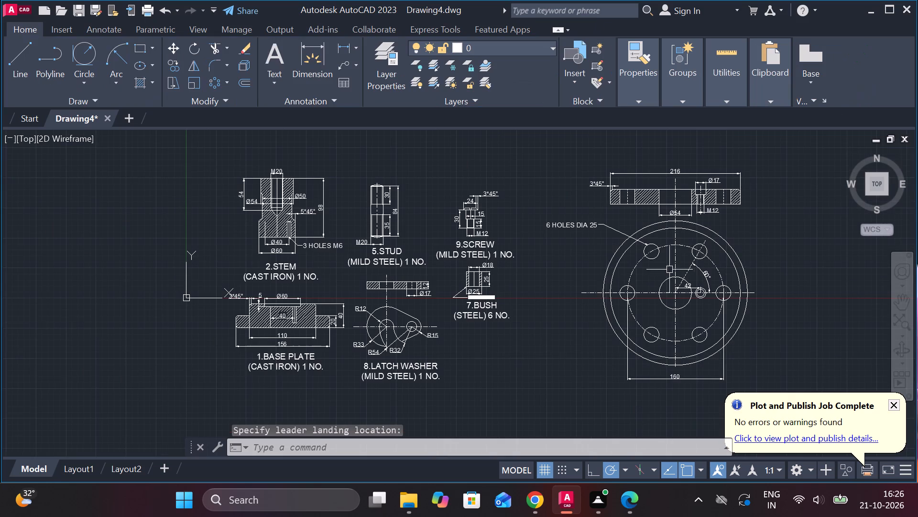
{"action": "middle_click_drag", "start_coordinate": [639, 270], "coordinate": [604, 257]}
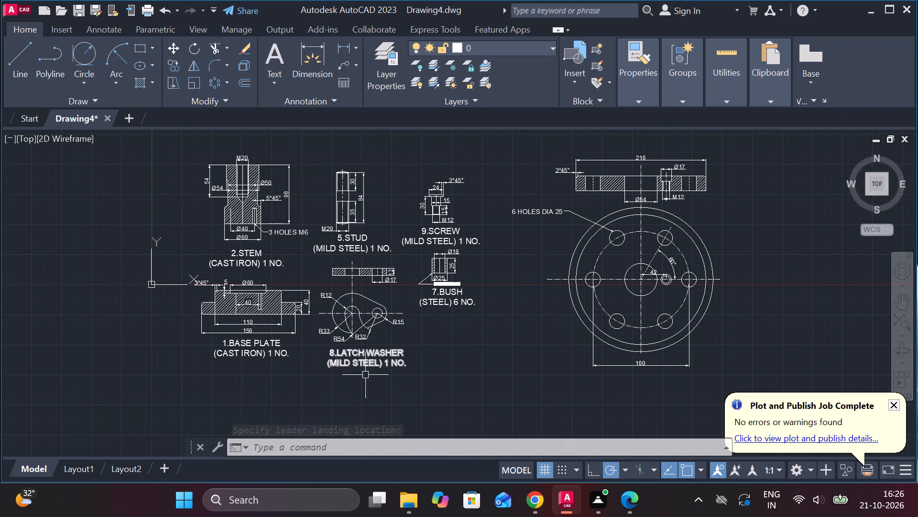
{"action": "middle_click", "coordinate": [397, 396]}
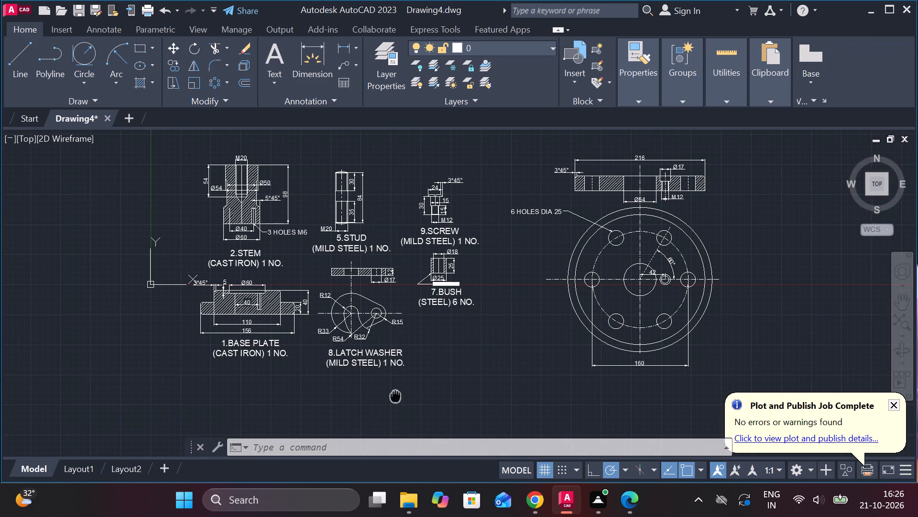
{"action": "scroll", "coordinate": [455, 316], "scroll_direction": "up", "scroll_amount": 1}
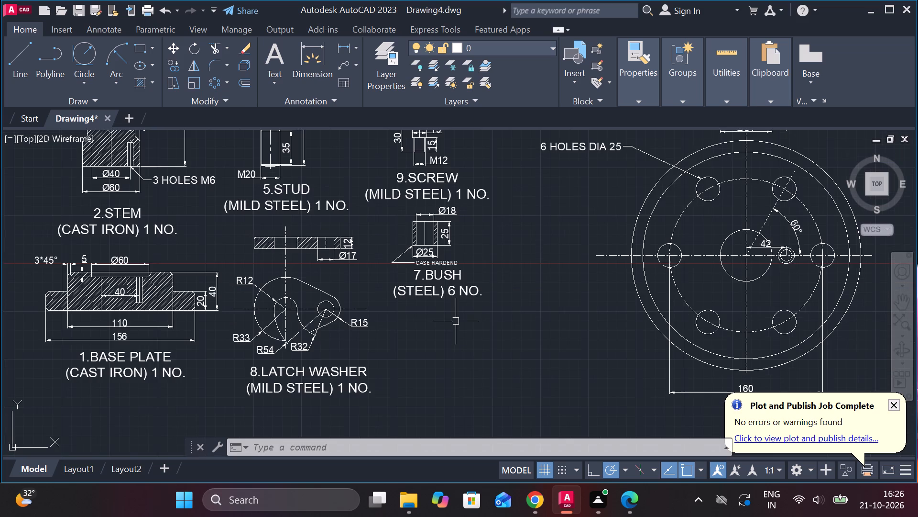
{"action": "scroll", "coordinate": [457, 323], "scroll_direction": "down", "scroll_amount": 1}
{"action": "middle_click_drag", "start_coordinate": [458, 340], "coordinate": [525, 370]}
{"action": "scroll", "coordinate": [525, 327], "scroll_direction": "up", "scroll_amount": 2}
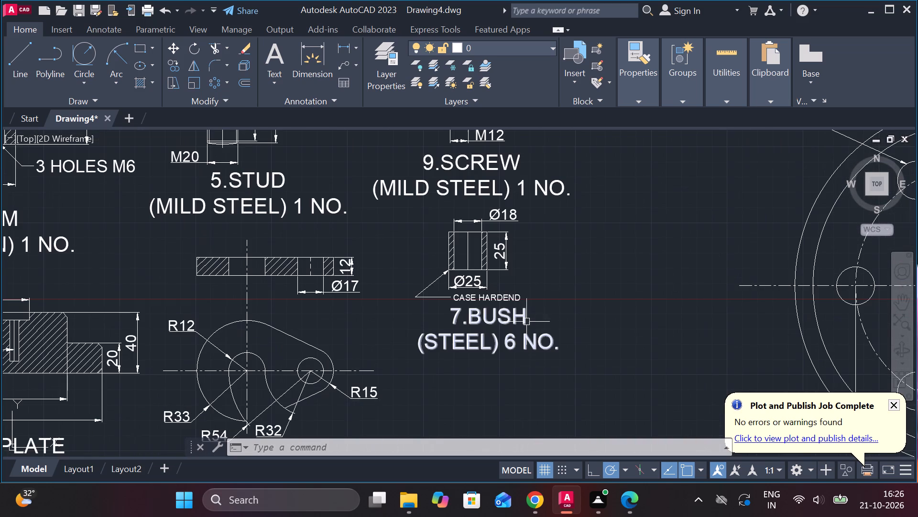
{"action": "triple_click", "coordinate": [484, 297]}
{"action": "double_click", "coordinate": [484, 297]}
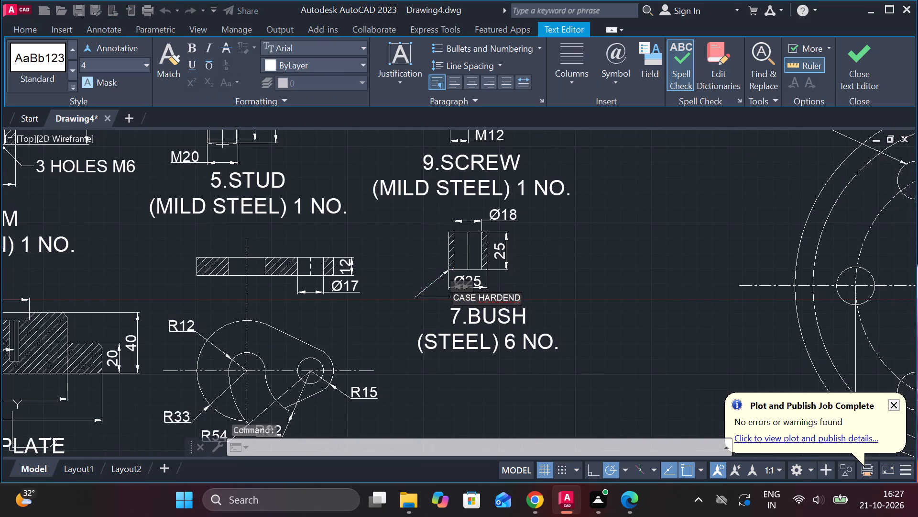
{"action": "scroll", "coordinate": [484, 297], "scroll_direction": "up", "scroll_amount": 3}
{"action": "key", "text": "Escape"}
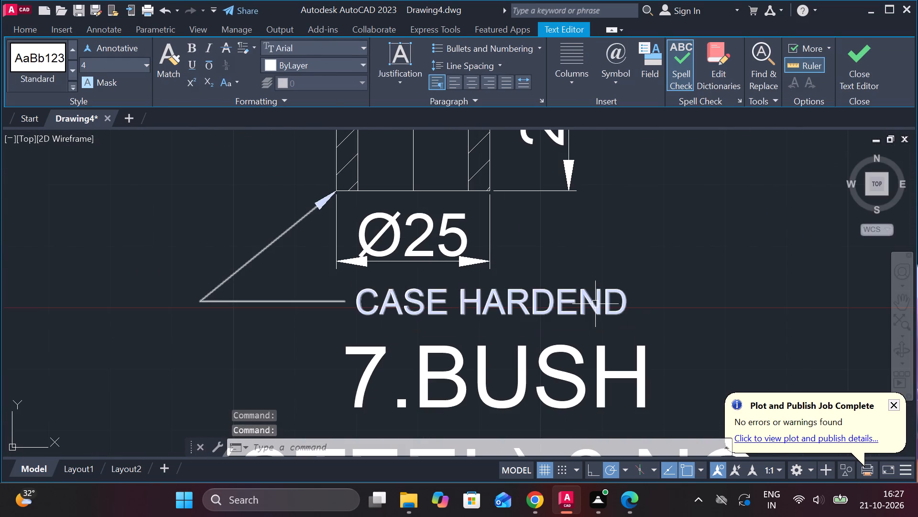
{"action": "double_click", "coordinate": [594, 304]}
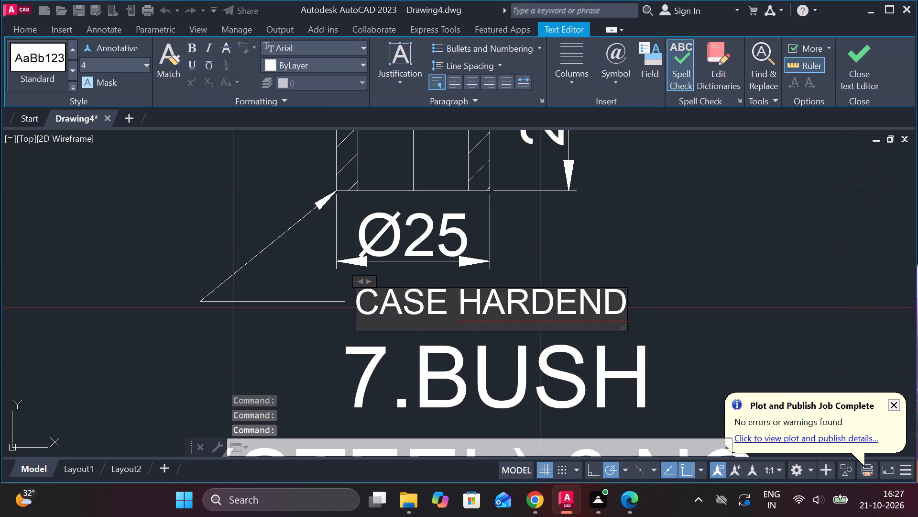
{"action": "left_click_drag", "start_coordinate": [621, 313], "coordinate": [365, 307]}
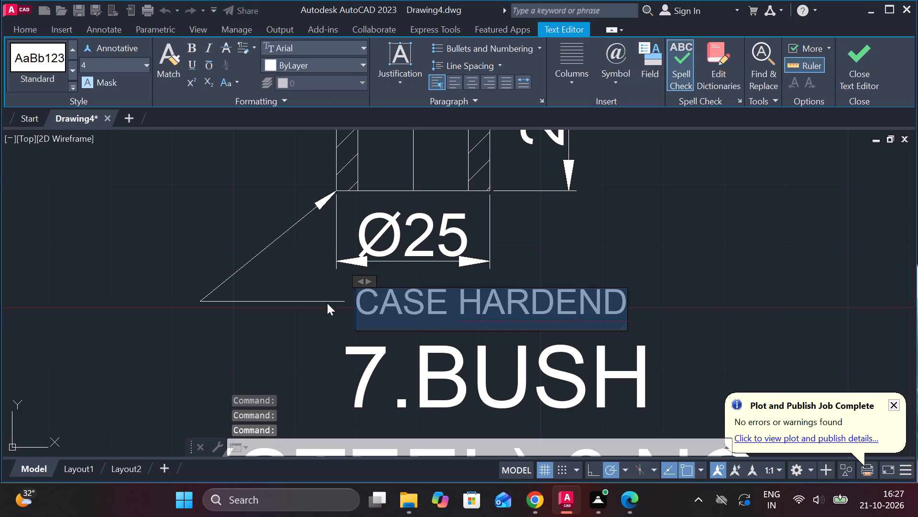
{"action": "left_click", "coordinate": [106, 70]}
{"action": "key", "text": "6"}
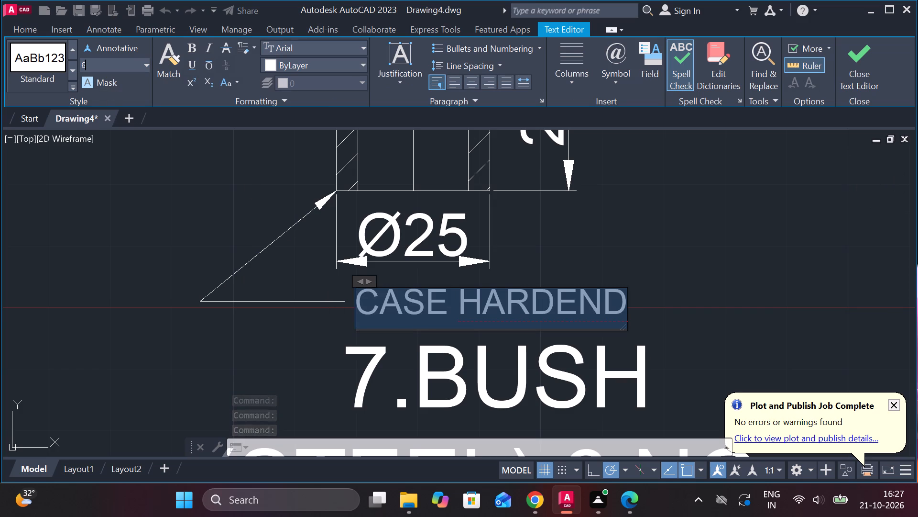
{"action": "key", "text": "Return"}
{"action": "left_click", "coordinate": [848, 61]}
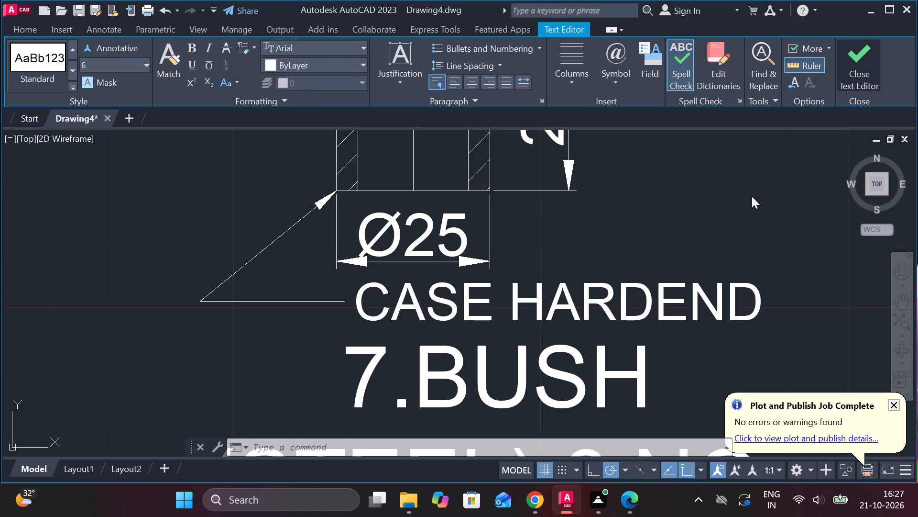
Move the bush's Ø25 dimension text outside its extension lines, to the right of the bush and above the CASE HARDEND note.
{"action": "scroll", "coordinate": [683, 283], "scroll_direction": "down", "scroll_amount": 4}
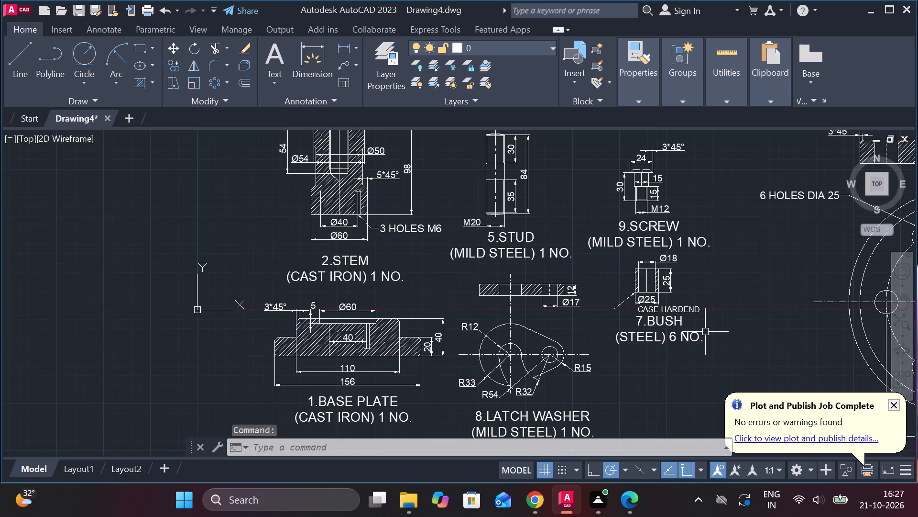
{"action": "middle_click_drag", "start_coordinate": [682, 332], "coordinate": [563, 272]}
{"action": "scroll", "coordinate": [563, 264], "scroll_direction": "down", "scroll_amount": 1}
{"action": "middle_click_drag", "start_coordinate": [621, 278], "coordinate": [586, 281]}
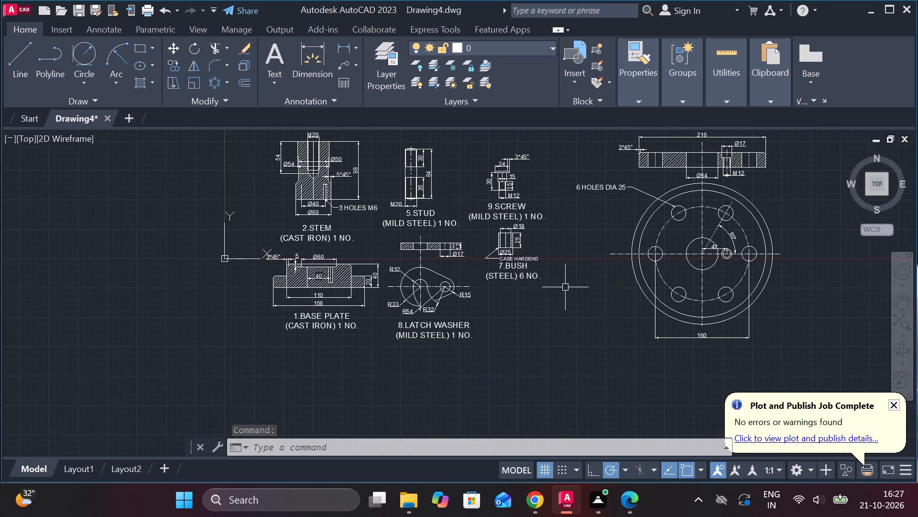
{"action": "scroll", "coordinate": [546, 280], "scroll_direction": "up", "scroll_amount": 2}
{"action": "scroll", "coordinate": [437, 219], "scroll_direction": "up", "scroll_amount": 2}
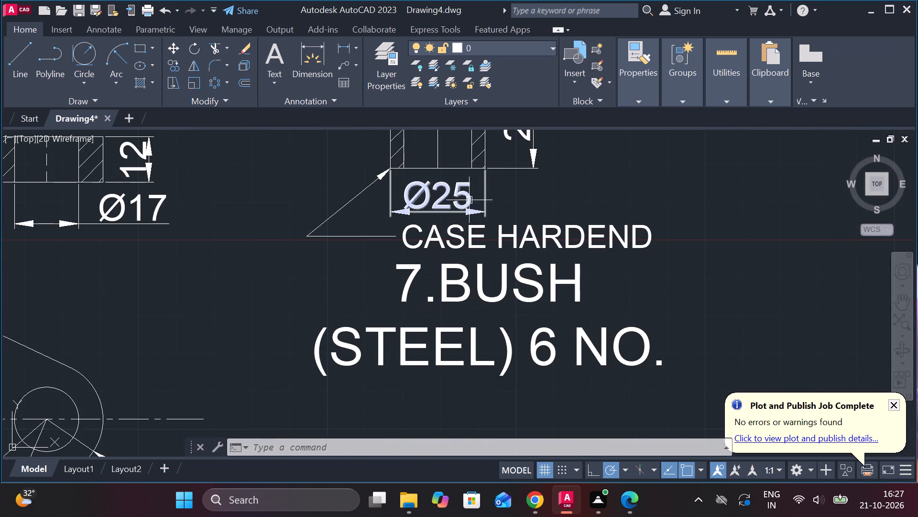
{"action": "left_click", "coordinate": [465, 200]}
{"action": "left_click", "coordinate": [435, 198]}
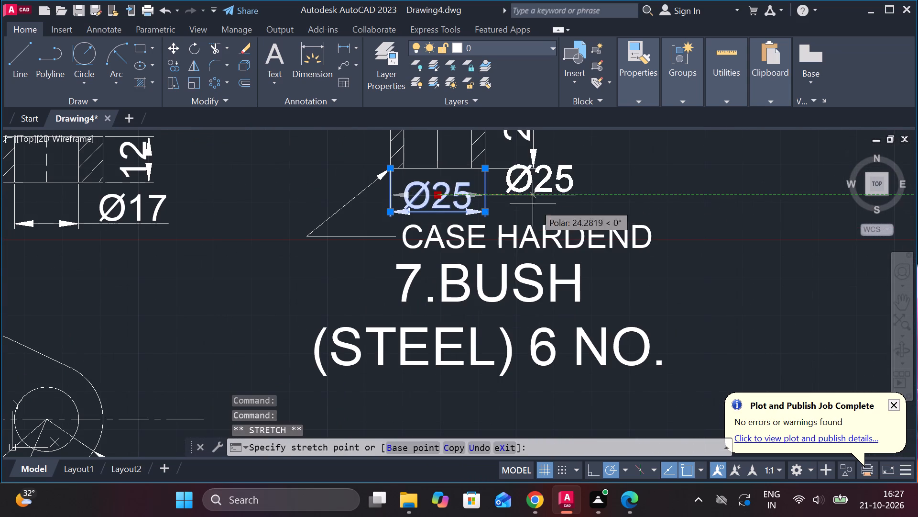
{"action": "left_click", "coordinate": [582, 207]}
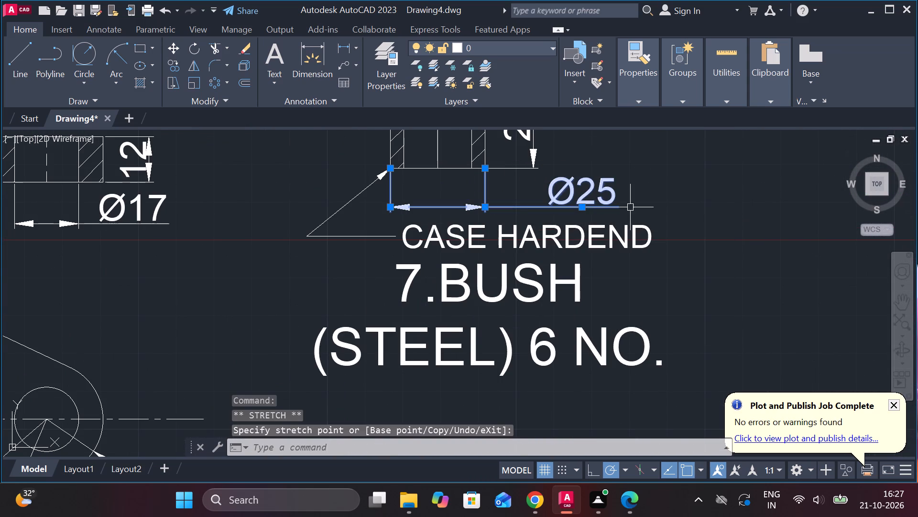
{"action": "key", "text": "Escape"}
Copy the 1.BASE PLATE (CAST IRON) 1 NO. title to below the round part's 160 dimension, centred under the view.
{"action": "scroll", "coordinate": [635, 237], "scroll_direction": "down", "scroll_amount": 2}
{"action": "middle_click_drag", "start_coordinate": [679, 312], "coordinate": [436, 283]}
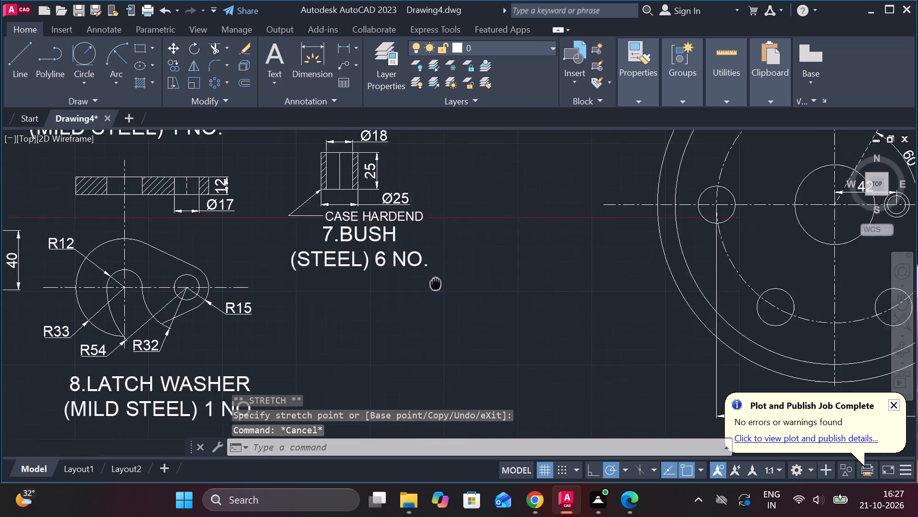
{"action": "scroll", "coordinate": [574, 251], "scroll_direction": "down", "scroll_amount": 1}
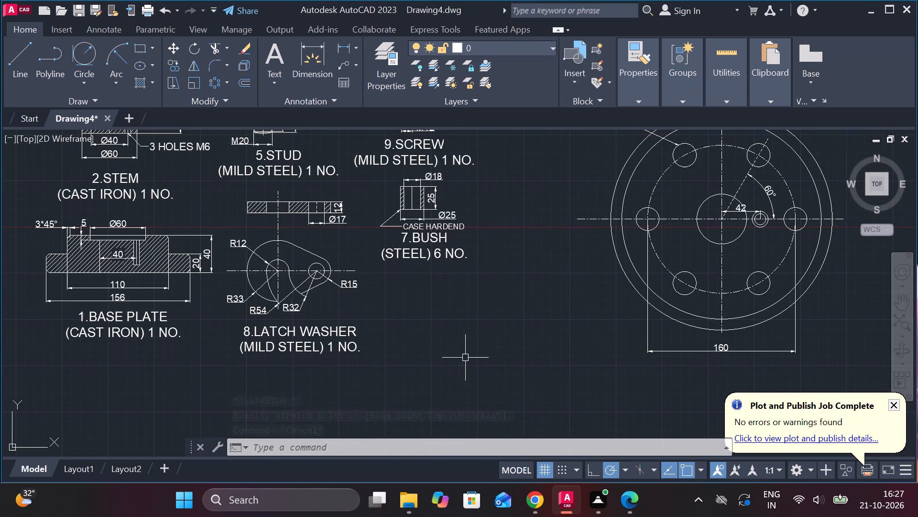
{"action": "scroll", "coordinate": [426, 313], "scroll_direction": "down", "scroll_amount": 1}
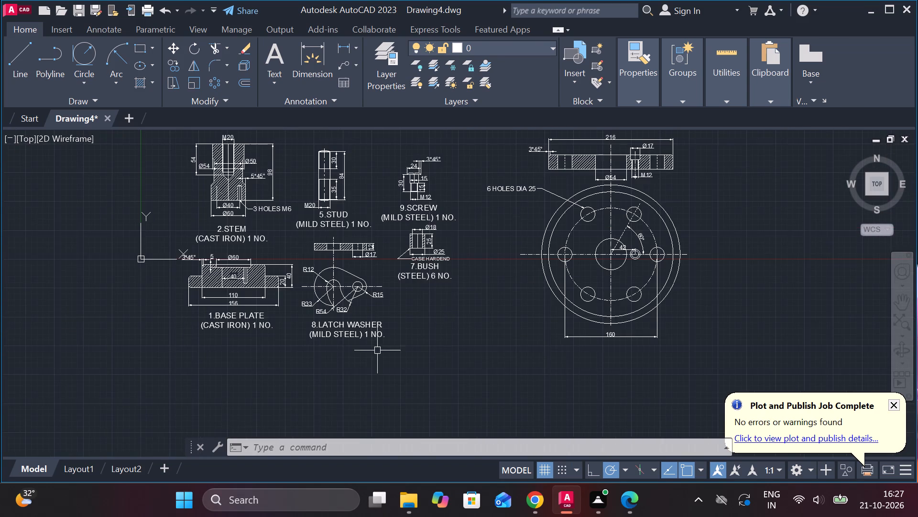
{"action": "middle_click_drag", "start_coordinate": [408, 366], "coordinate": [576, 433]}
{"action": "scroll", "coordinate": [422, 405], "scroll_direction": "up", "scroll_amount": 1}
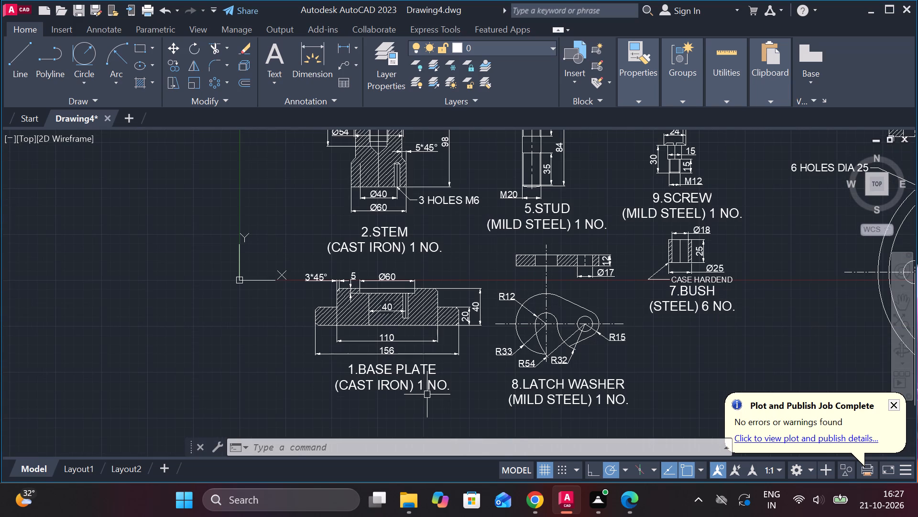
{"action": "left_click", "coordinate": [429, 394]}
{"action": "left_click", "coordinate": [344, 363]}
{"action": "type", "text": "CO"}
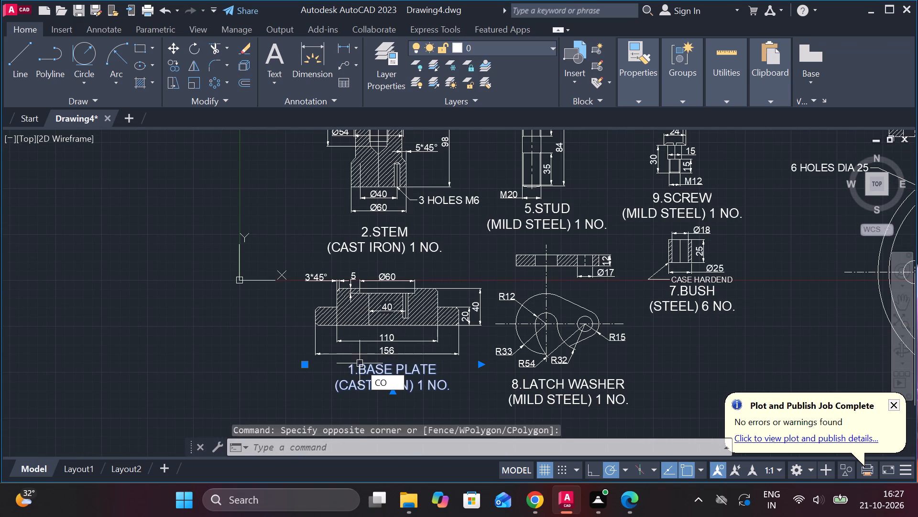
{"action": "key", "text": "Return"}
{"action": "left_click", "coordinate": [399, 405]}
{"action": "scroll", "coordinate": [422, 394], "scroll_direction": "down", "scroll_amount": 2}
{"action": "middle_click_drag", "start_coordinate": [567, 393], "coordinate": [557, 393]}
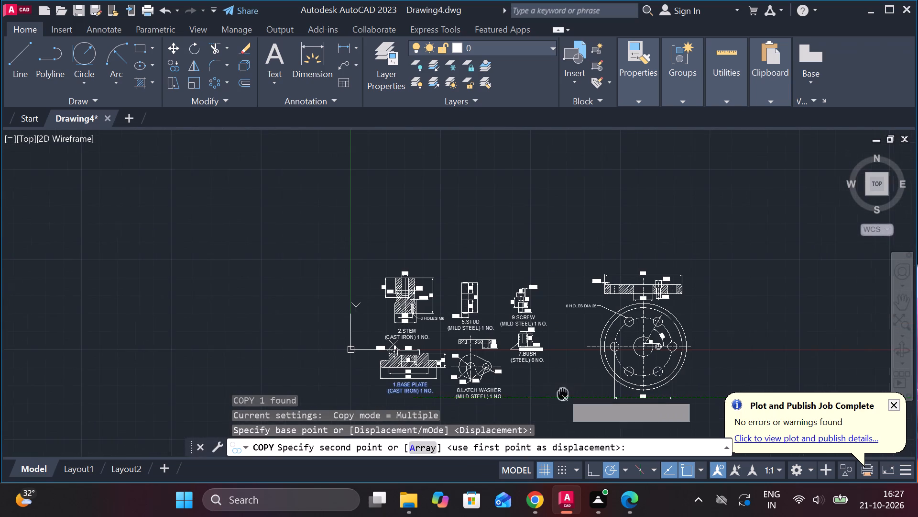
{"action": "middle_click_drag", "start_coordinate": [557, 393], "coordinate": [402, 324]}
{"action": "scroll", "coordinate": [463, 336], "scroll_direction": "up", "scroll_amount": 1}
{"action": "scroll", "coordinate": [486, 380], "scroll_direction": "up", "scroll_amount": 2}
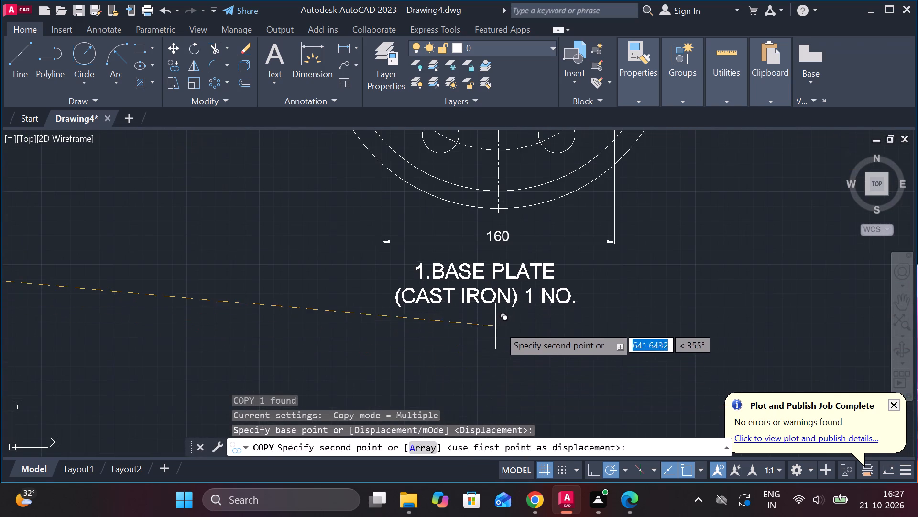
{"action": "left_click", "coordinate": [508, 326]}
{"action": "key", "text": "Escape"}
Change the copied title's first line under the round part to 3.JIG PLATE, keeping (CAST IRON) 1 NO. below it.
{"action": "double_click", "coordinate": [479, 276]}
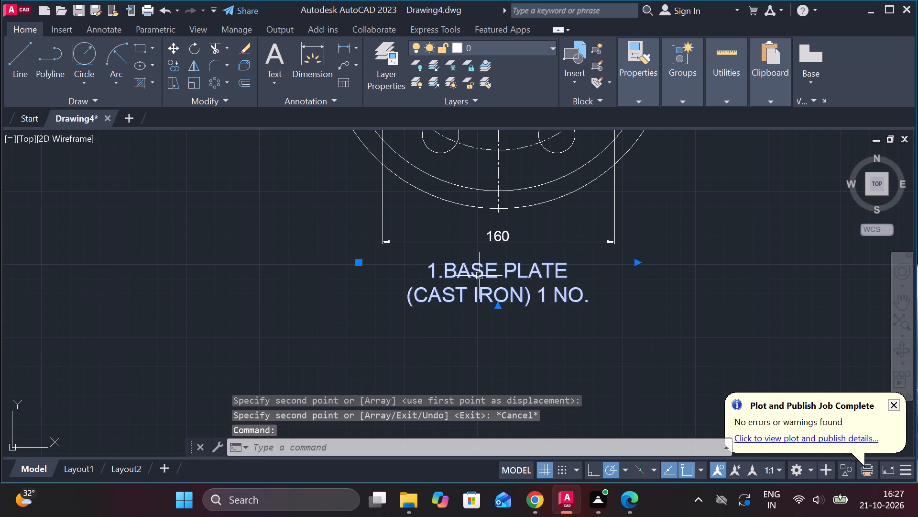
{"action": "left_click", "coordinate": [437, 263]}
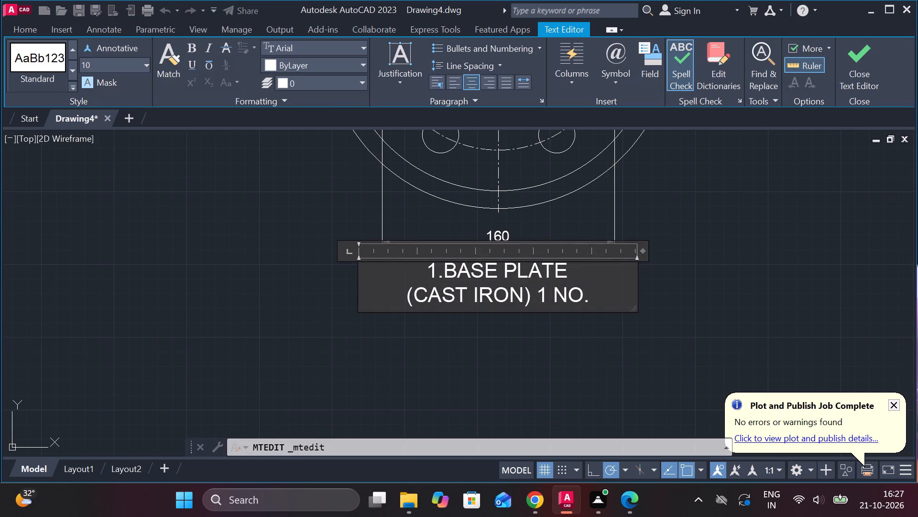
{"action": "key", "text": "BackSpace"}
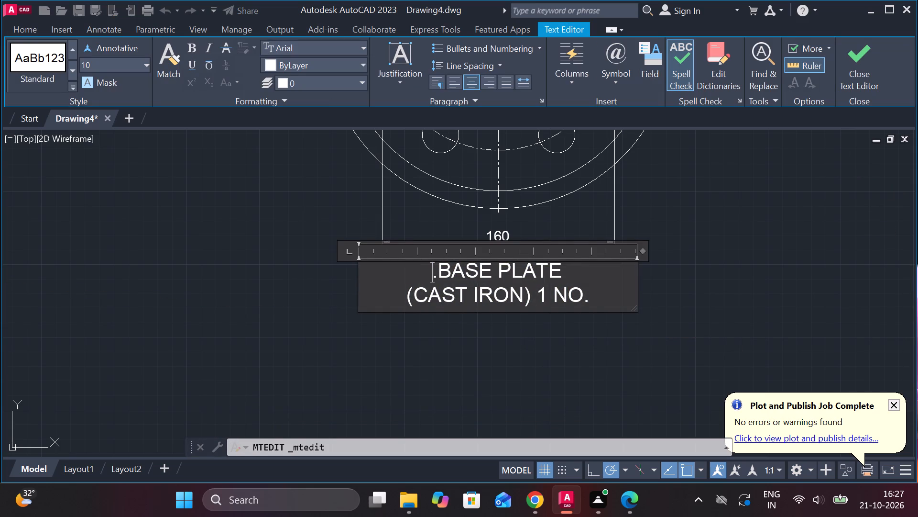
{"action": "key", "text": "3"}
{"action": "left_click", "coordinate": [591, 278]}
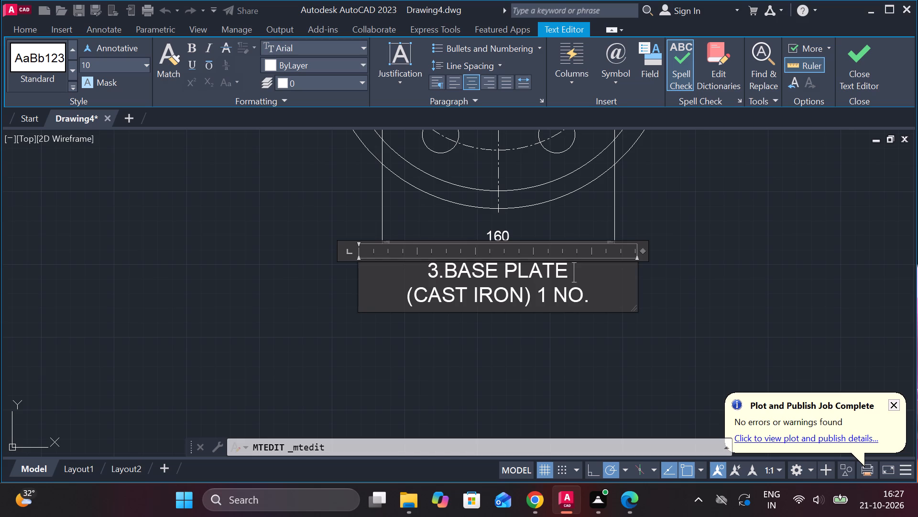
{"action": "key", "text": "Left"}
{"action": "key", "text": "BackSpace"}
{"action": "key", "text": "BackSpace"}
{"action": "key", "text": "BackSpace"}
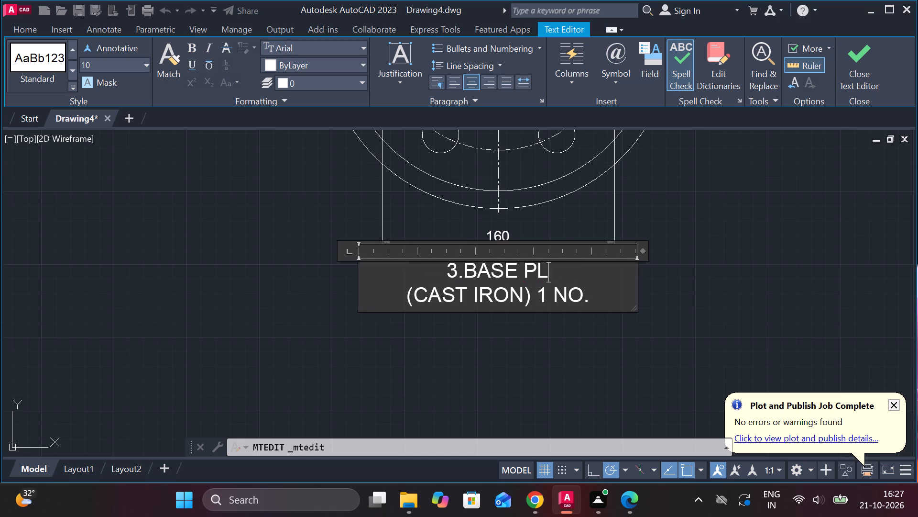
{"action": "key", "text": "BackSpace"}
{"action": "key", "text": "BackSpace"}
{"action": "key", "text": "BackSpace"}
{"action": "key", "text": "BackSpace"}
{"action": "key", "text": "BackSpace"}
{"action": "key", "text": "BackSpace"}
{"action": "key", "text": "BackSpace"}
{"action": "type", "text": "CASE"}
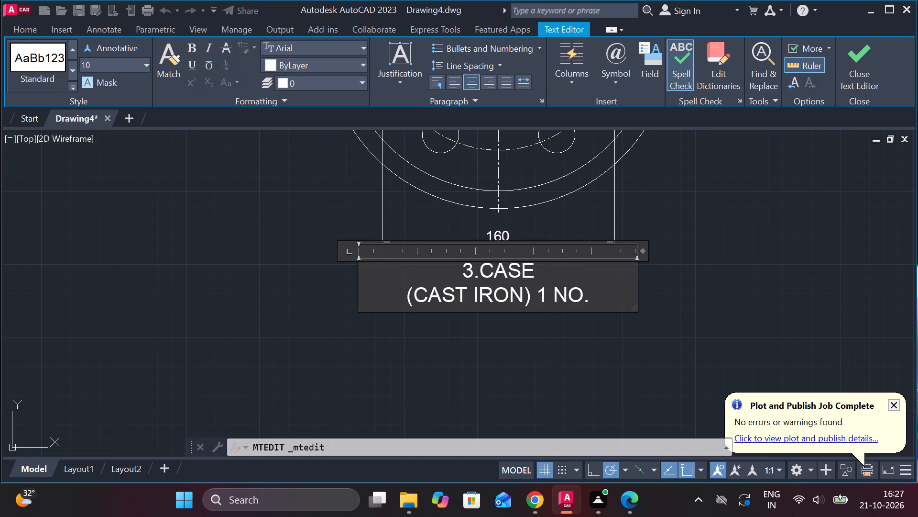
{"action": "key", "text": "BackSpace"}
{"action": "key", "text": "BackSpace"}
{"action": "key", "text": "BackSpace"}
{"action": "key", "text": "BackSpace"}
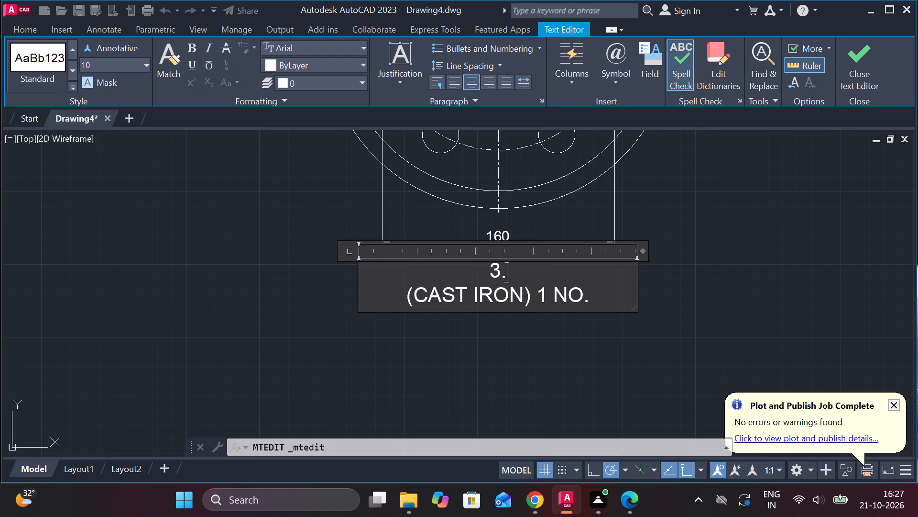
{"action": "type", "text": "JIG"}
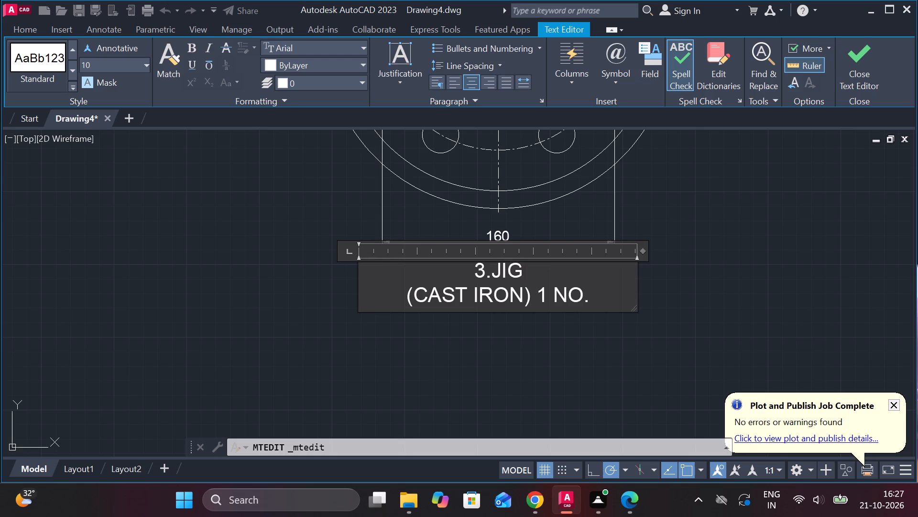
{"action": "key", "text": "space"}
{"action": "type", "text": "PLATE"}
{"action": "key", "text": "Down"}
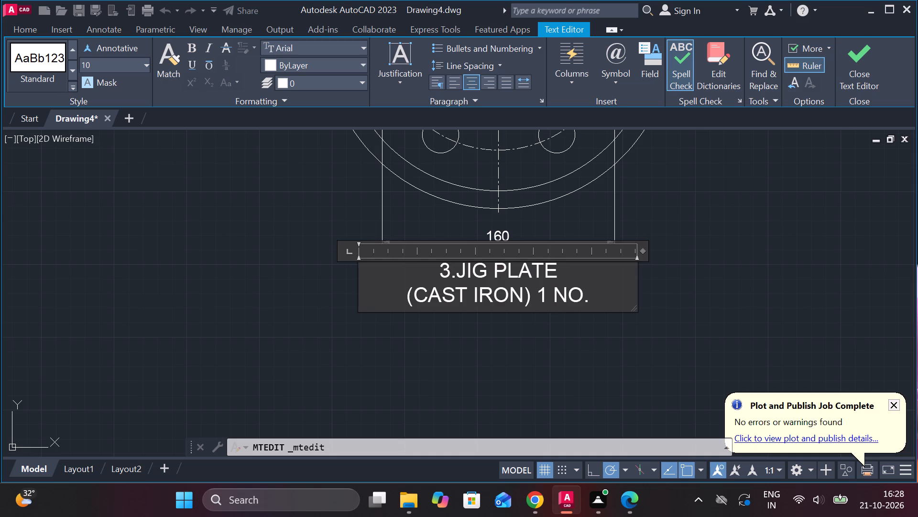
{"action": "left_click", "coordinate": [855, 79]}
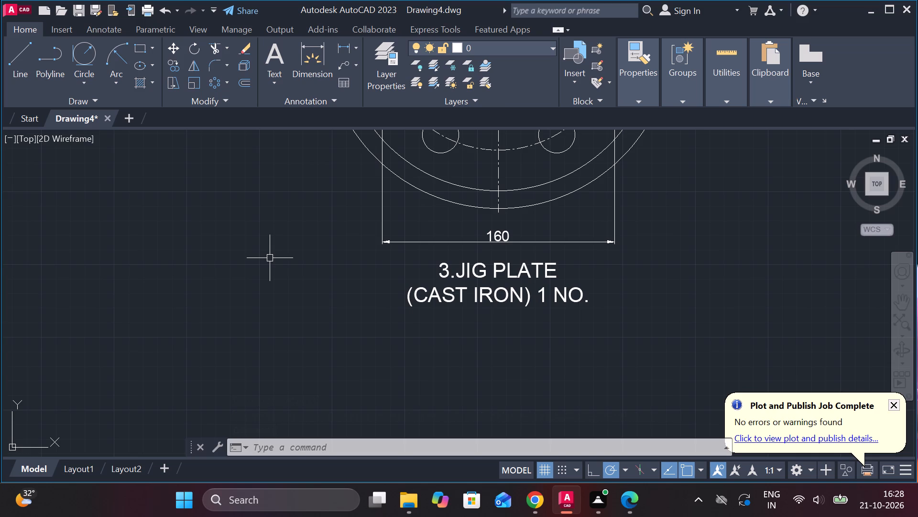
Draw a closed upright rectangle 5 wide and 50 high with lines in the empty space to the right of the jig plate.
{"action": "scroll", "coordinate": [270, 258], "scroll_direction": "down", "scroll_amount": 1}
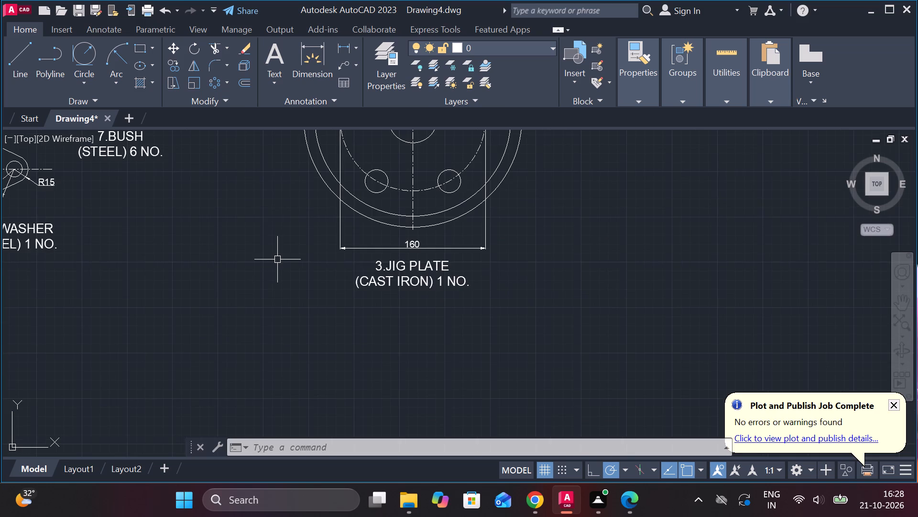
{"action": "scroll", "coordinate": [476, 259], "scroll_direction": "down", "scroll_amount": 3}
{"action": "scroll", "coordinate": [400, 275], "scroll_direction": "up", "scroll_amount": 1}
{"action": "middle_click_drag", "start_coordinate": [445, 298], "coordinate": [459, 306]}
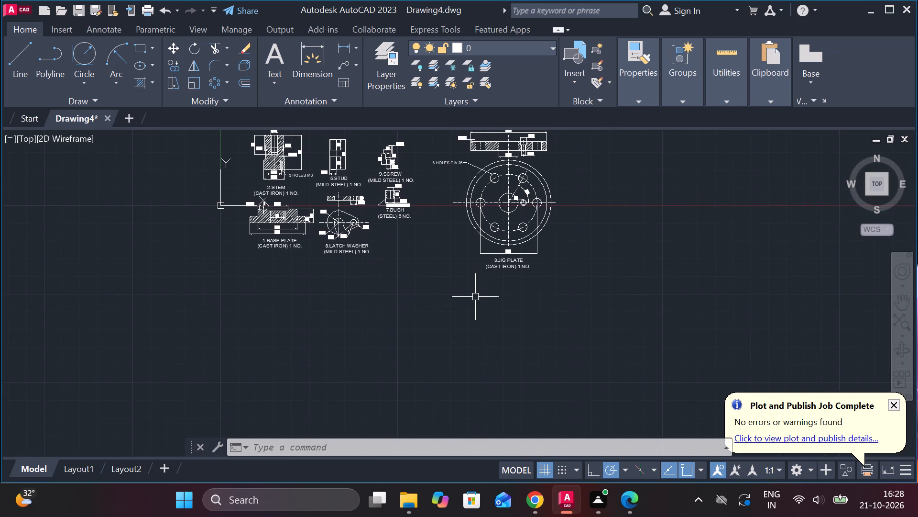
{"action": "key", "text": "l"}
{"action": "key", "text": "Return"}
{"action": "middle_click_drag", "start_coordinate": [614, 234], "coordinate": [553, 254]}
{"action": "left_click", "coordinate": [569, 188]}
{"action": "key", "text": "5"}
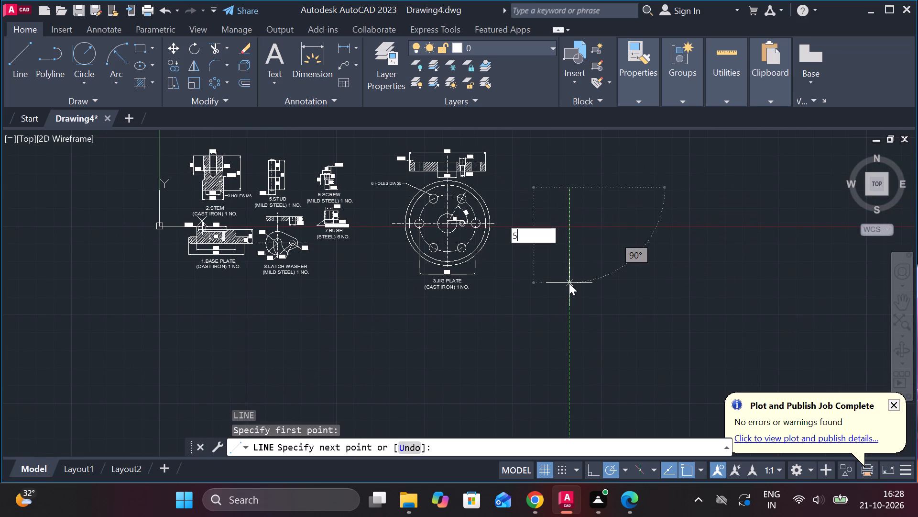
{"action": "key", "text": "0"}
{"action": "key", "text": "Return"}
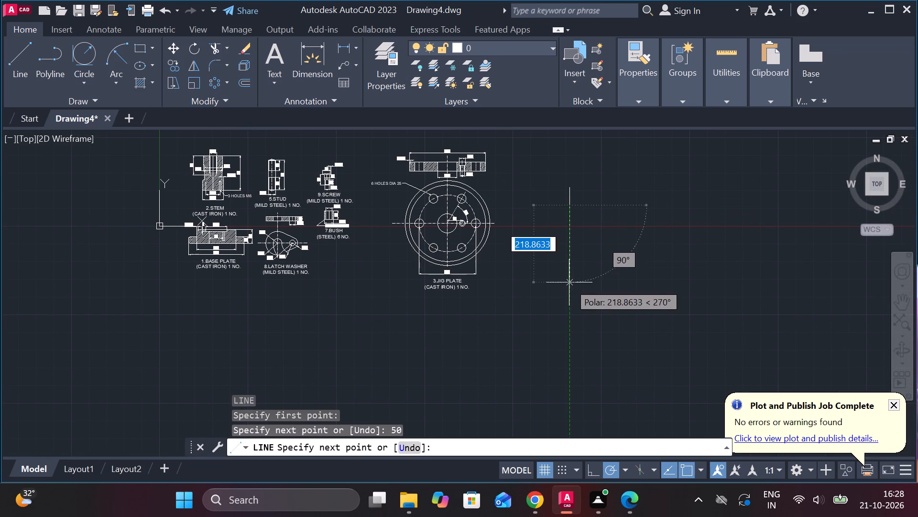
{"action": "scroll", "coordinate": [587, 211], "scroll_direction": "up", "scroll_amount": 3}
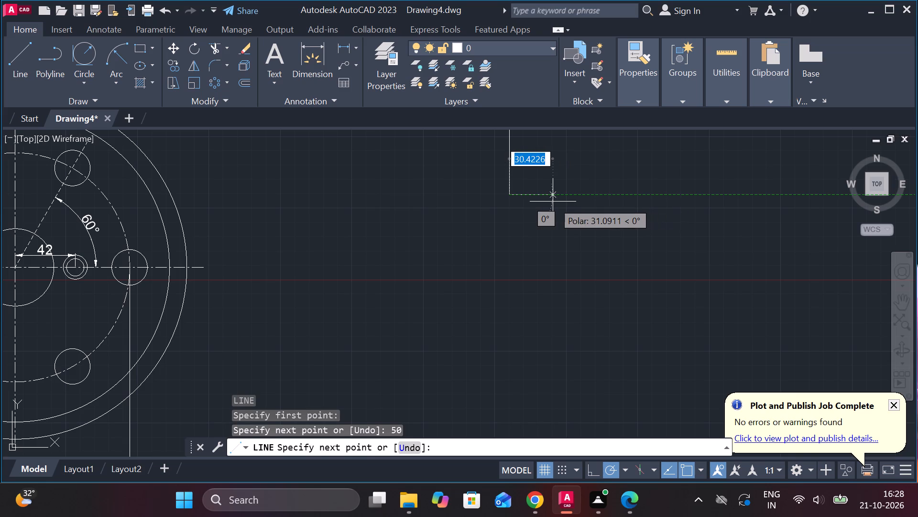
{"action": "type", "text": "5"}
{"action": "key", "text": "space"}
{"action": "middle_click_drag", "start_coordinate": [541, 191], "coordinate": [536, 252]}
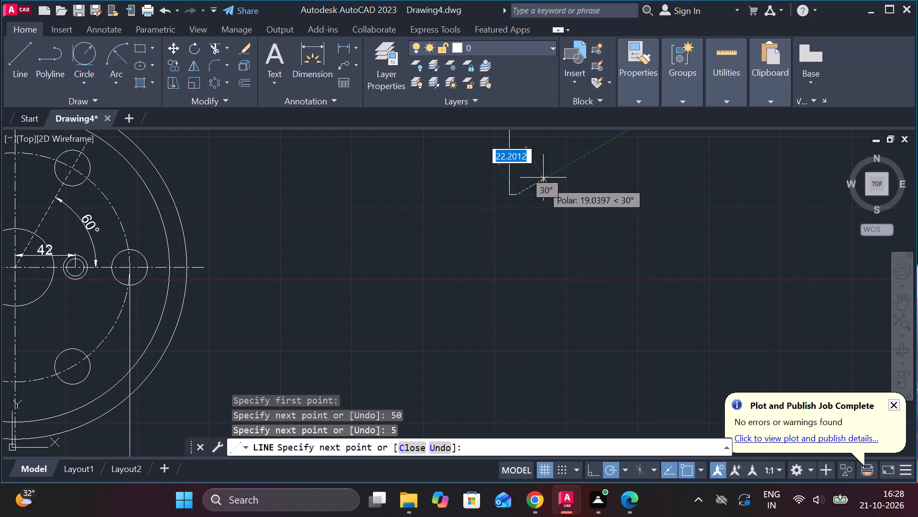
{"action": "middle_click_drag", "start_coordinate": [545, 185], "coordinate": [522, 351]}
{"action": "middle_click_drag", "start_coordinate": [524, 270], "coordinate": [498, 395]}
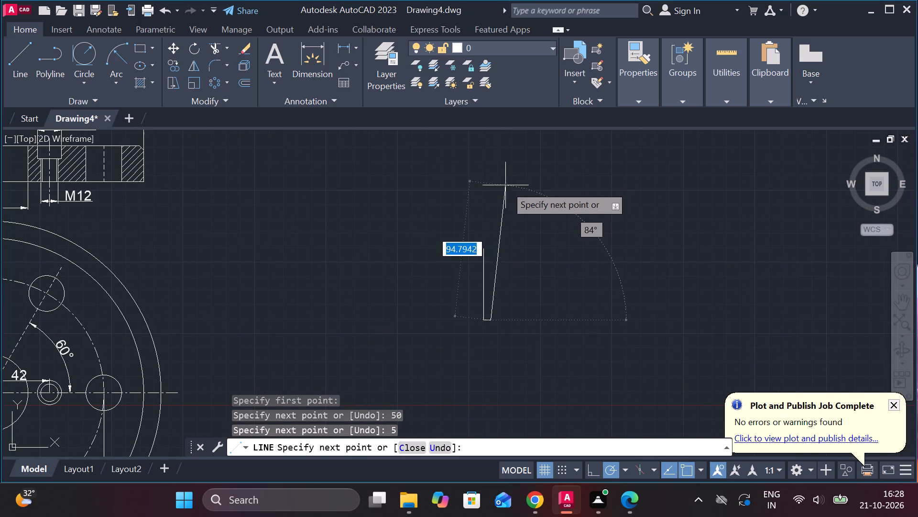
{"action": "type", "text": "50"}
{"action": "key", "text": "Return"}
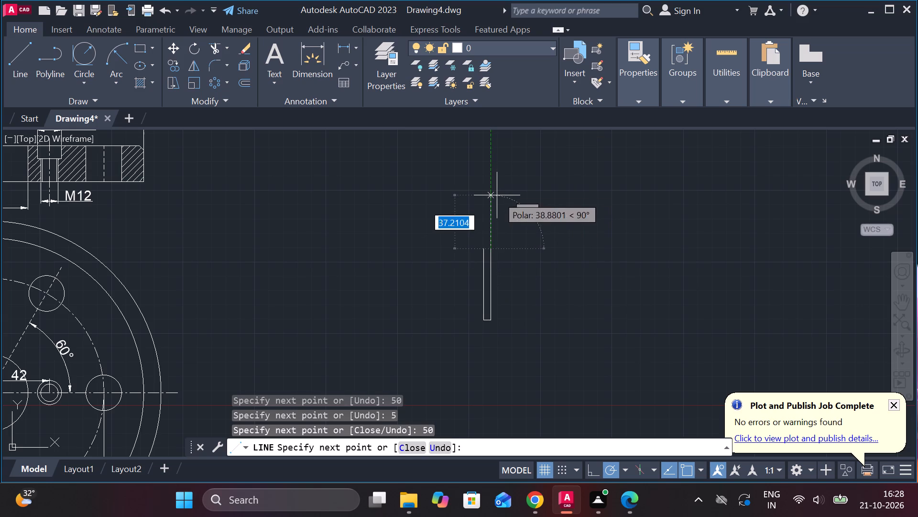
{"action": "scroll", "coordinate": [497, 196], "scroll_direction": "up", "scroll_amount": 2}
{"action": "left_click", "coordinate": [450, 330]}
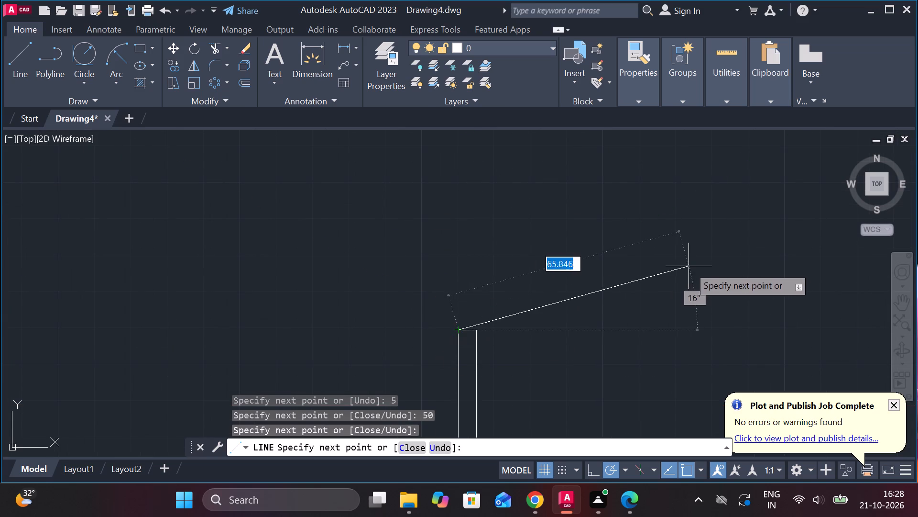
{"action": "key", "text": "Escape"}
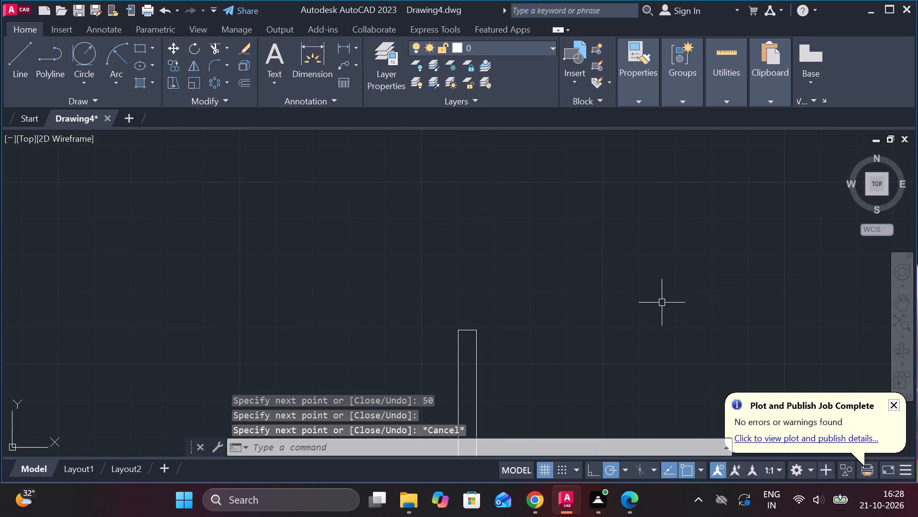
Draw a 10 by 5 rectangular head with lines, centred under the bottom end of the narrow 5-wide rectangle.
{"action": "middle_click_drag", "start_coordinate": [604, 334], "coordinate": [546, 236]}
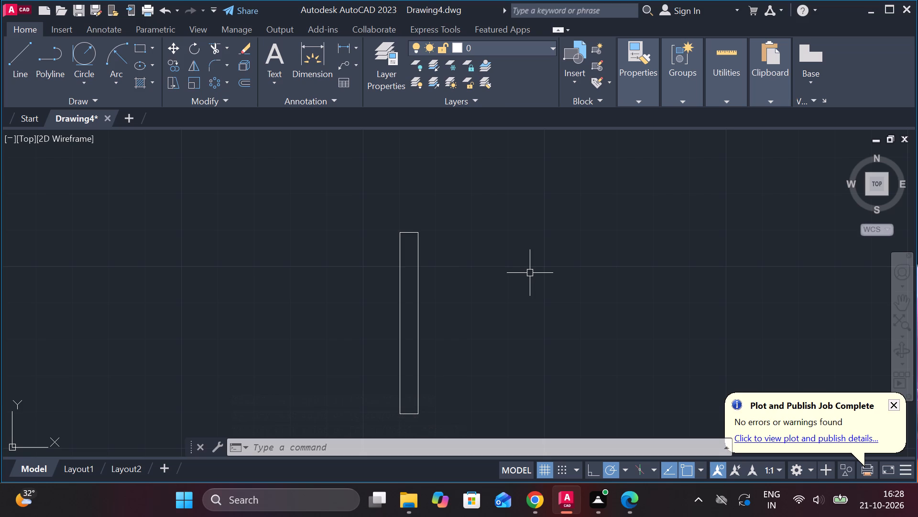
{"action": "middle_click_drag", "start_coordinate": [456, 330], "coordinate": [480, 275]}
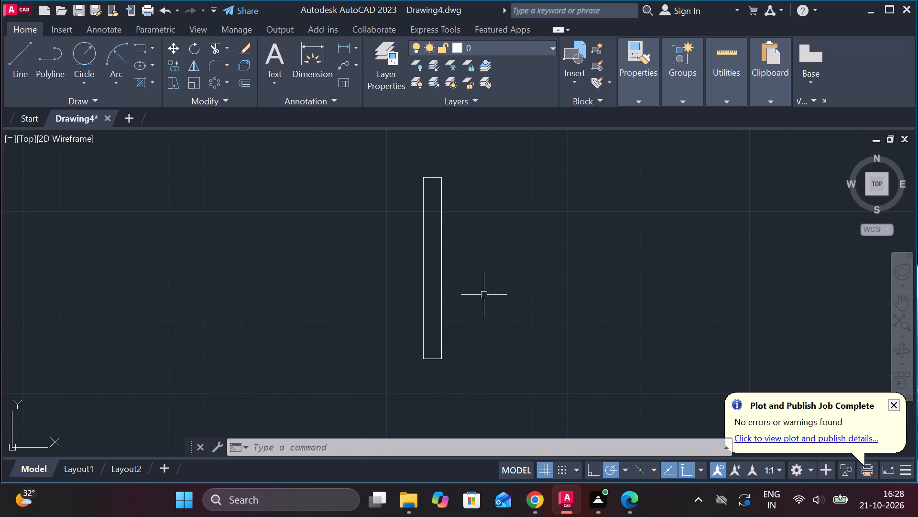
{"action": "middle_click_drag", "start_coordinate": [487, 317], "coordinate": [494, 283]}
{"action": "key", "text": "l"}
{"action": "key", "text": "Return"}
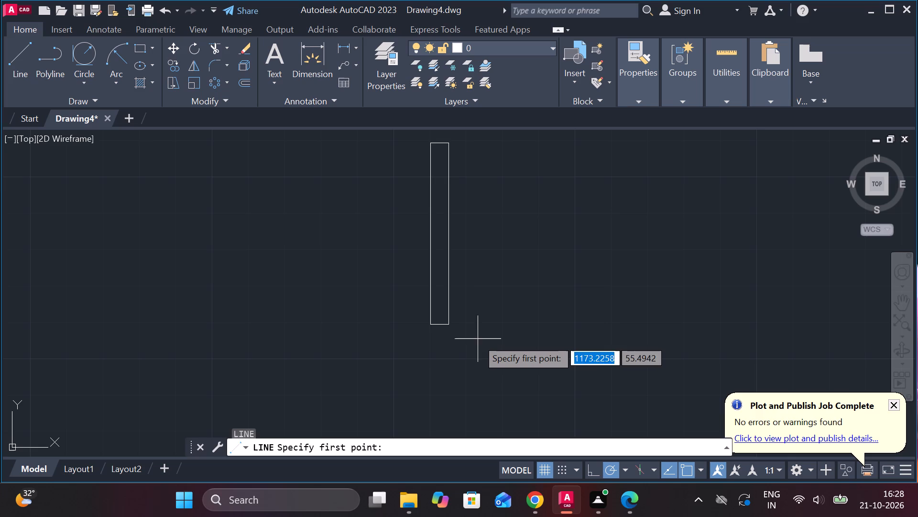
{"action": "left_click", "coordinate": [456, 328]}
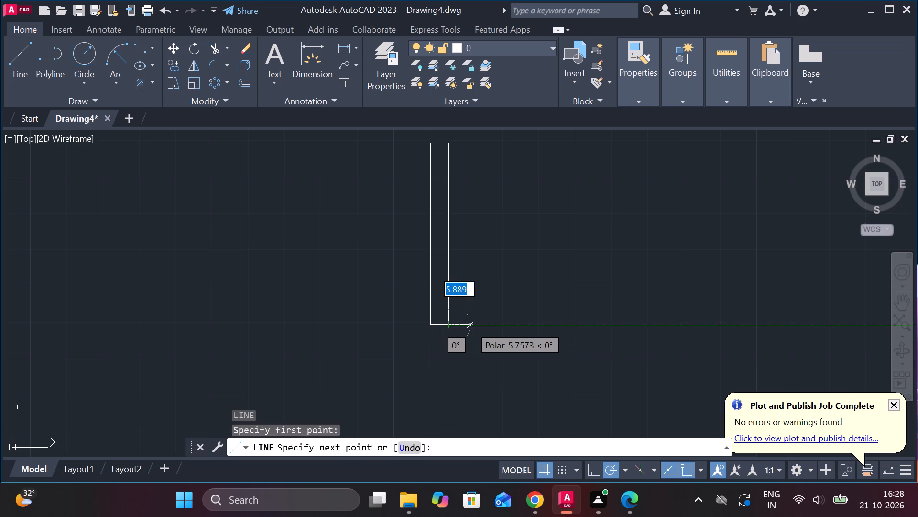
{"action": "type", "text": "2.5"}
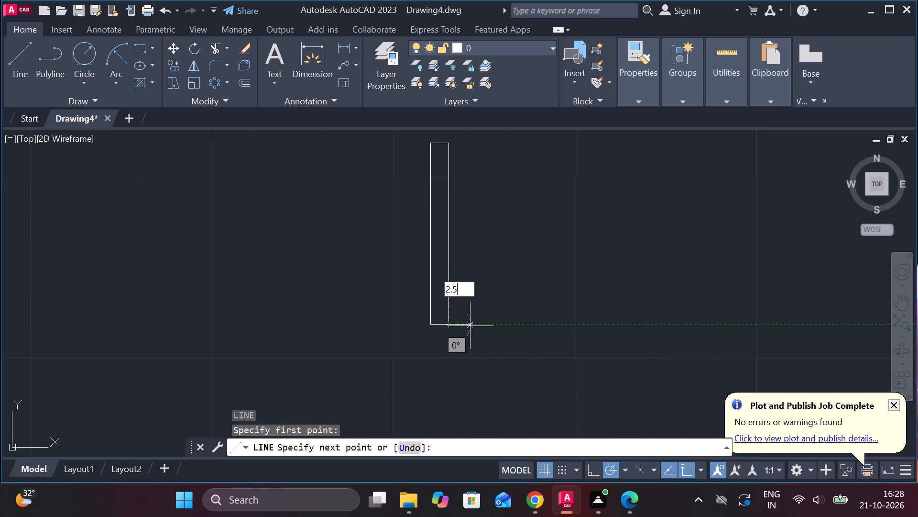
{"action": "key", "text": "Return"}
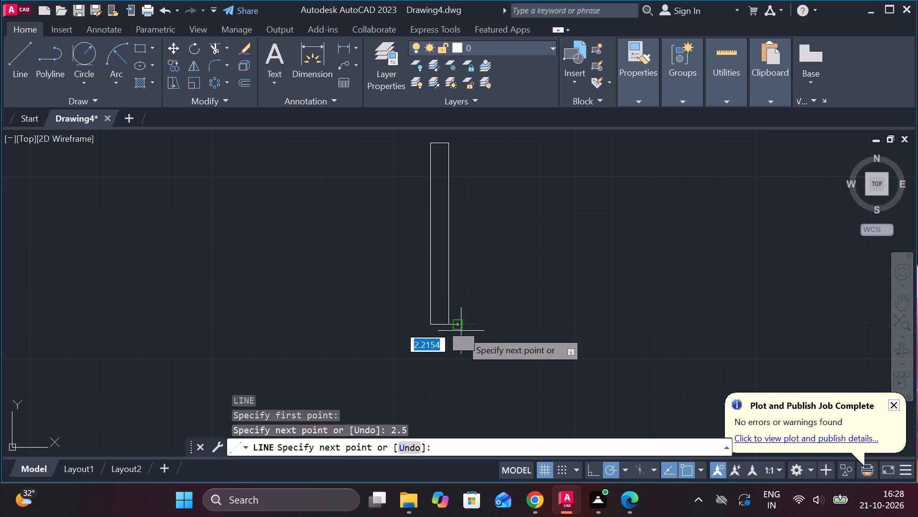
{"action": "type", "text": "5"}
{"action": "key", "text": "space"}
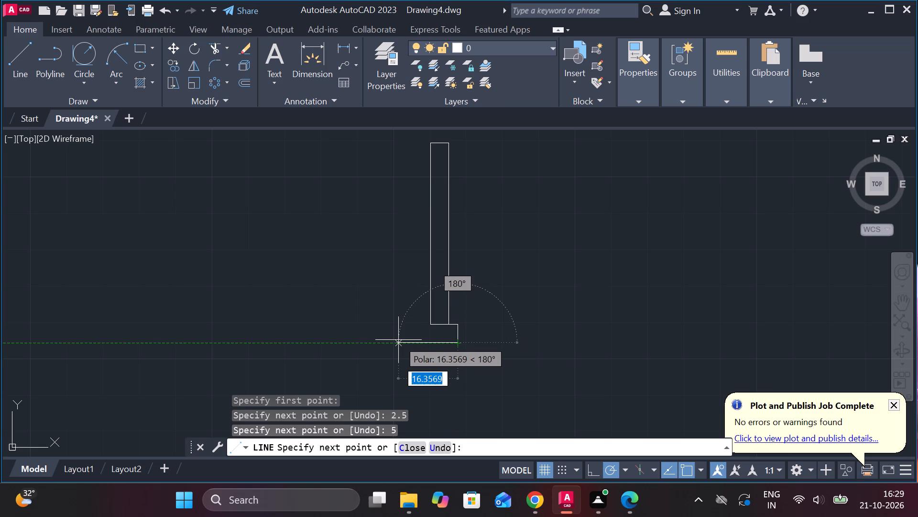
{"action": "type", "text": "10"}
{"action": "key", "text": "Return"}
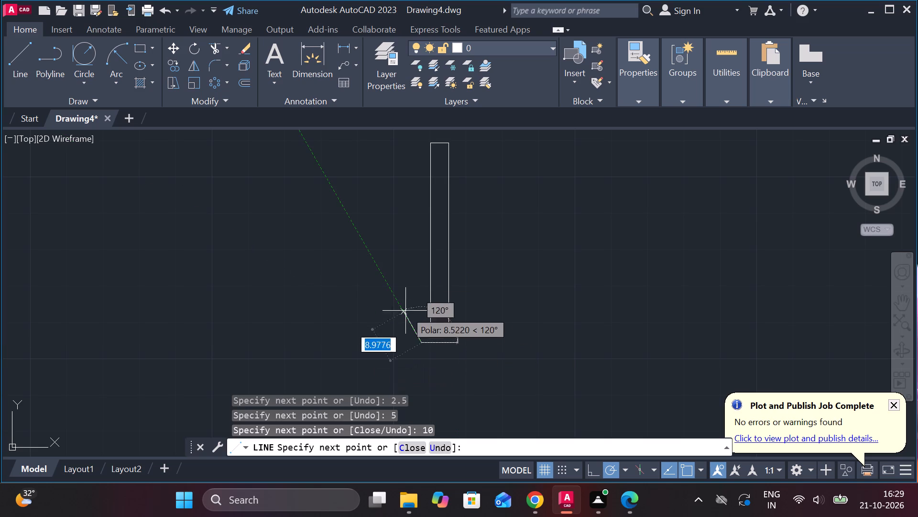
{"action": "scroll", "coordinate": [424, 316], "scroll_direction": "up", "scroll_amount": 3}
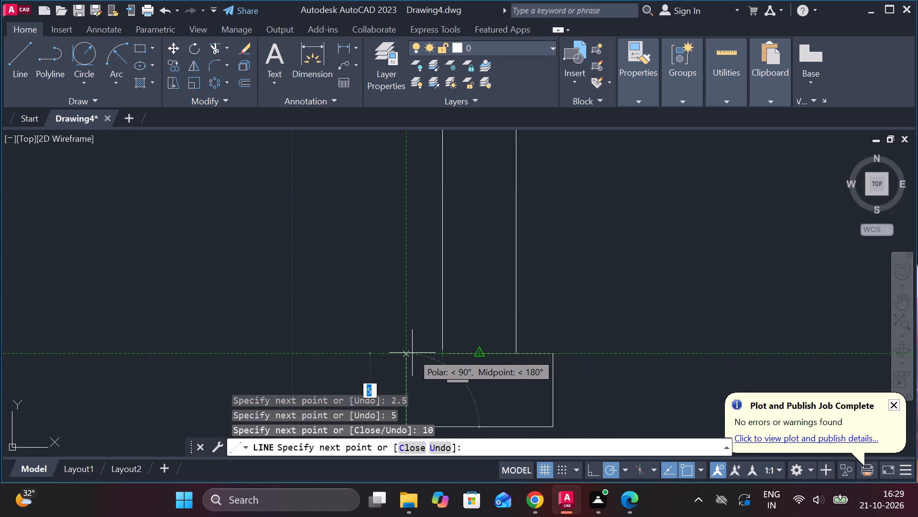
{"action": "type", "text": "5"}
{"action": "key", "text": "space"}
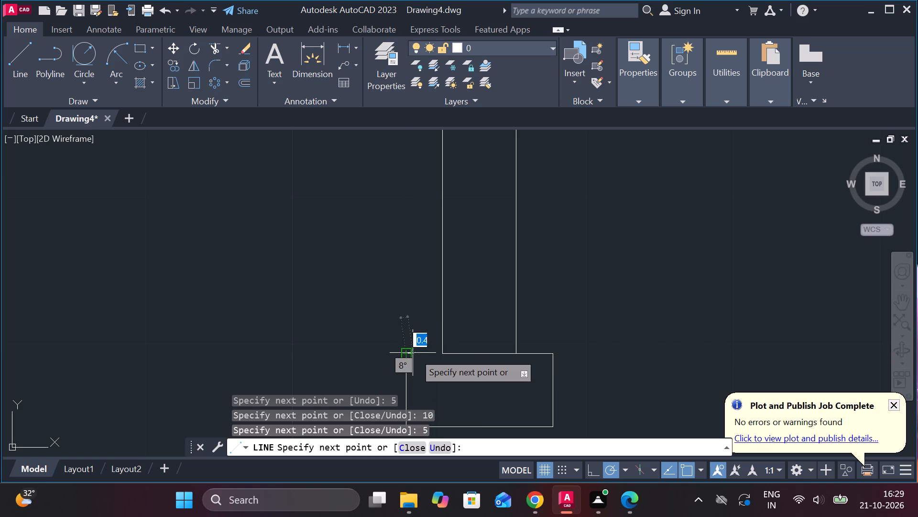
{"action": "left_click", "coordinate": [439, 354]}
{"action": "key", "text": "Escape"}
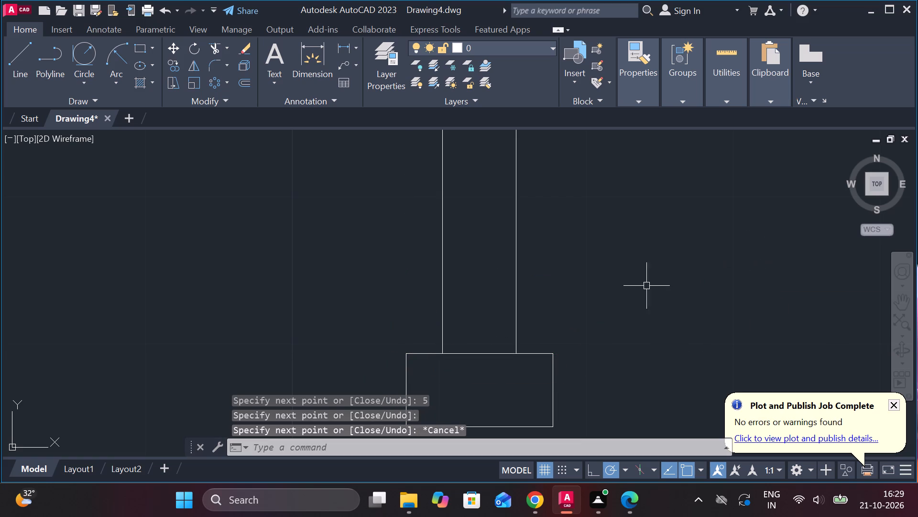
Draw a horizontal line across the full width of the narrow rectangle, in its lower part a short way above the head.
{"action": "scroll", "coordinate": [624, 286], "scroll_direction": "down", "scroll_amount": 2}
{"action": "scroll", "coordinate": [587, 293], "scroll_direction": "up", "scroll_amount": 1}
{"action": "key", "text": "l"}
{"action": "key", "text": "Return"}
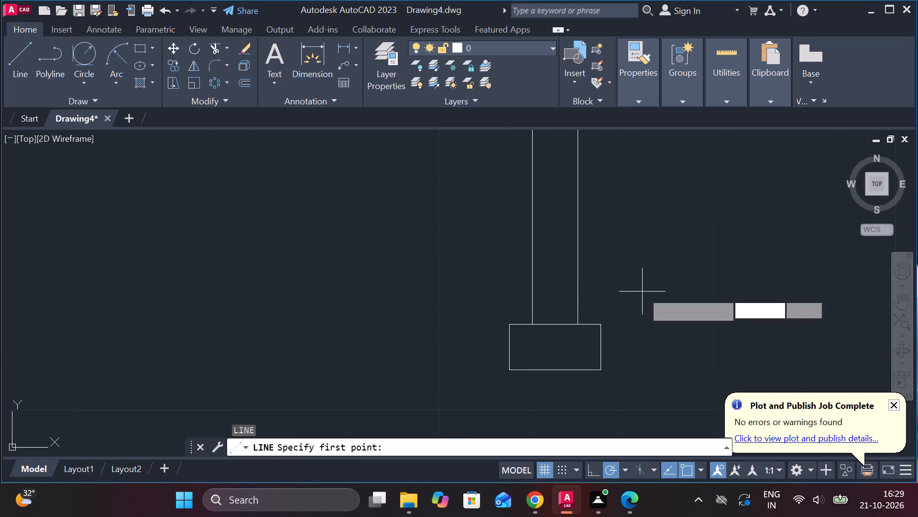
{"action": "scroll", "coordinate": [642, 292], "scroll_direction": "down", "scroll_amount": 2}
{"action": "left_click", "coordinate": [599, 258]}
{"action": "left_click", "coordinate": [617, 257]}
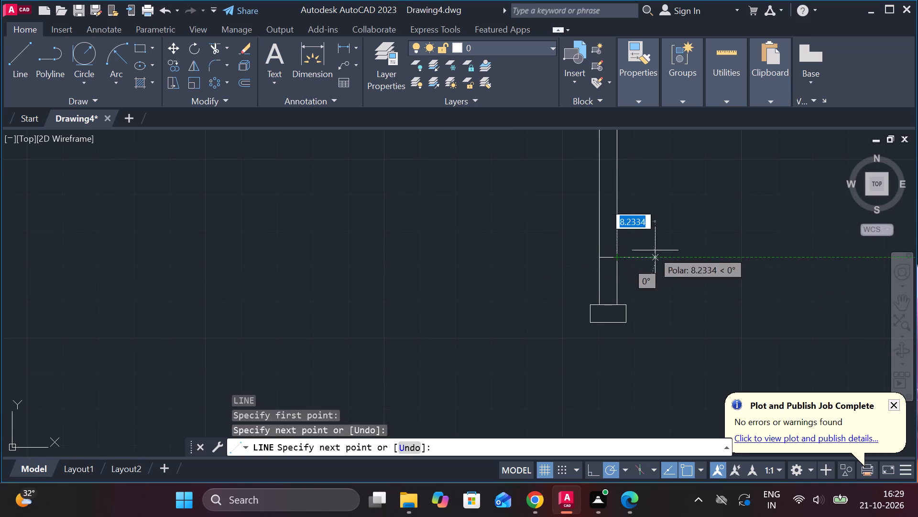
{"action": "key", "text": "Escape"}
Offset both long vertical sides of the narrow rectangle inward by 1.
{"action": "middle_click_drag", "start_coordinate": [634, 225], "coordinate": [582, 318]}
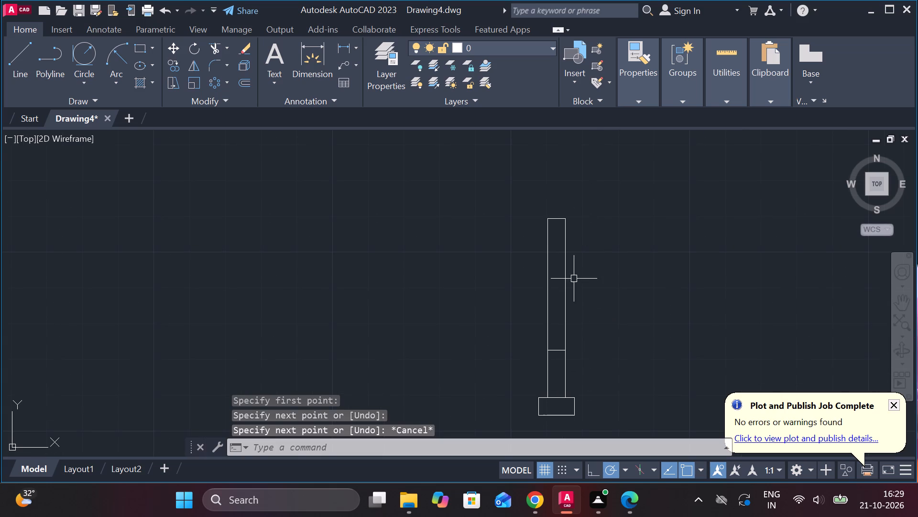
{"action": "left_click", "coordinate": [566, 279]}
{"action": "key", "text": "o"}
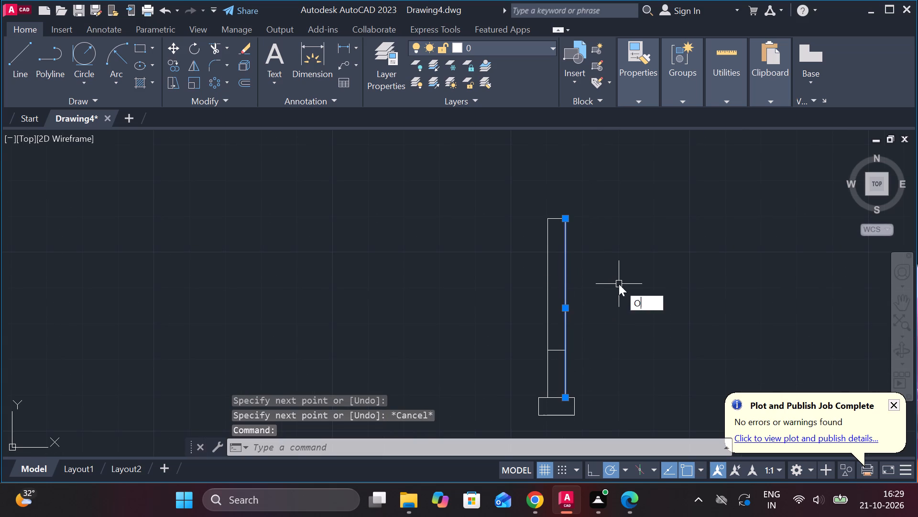
{"action": "key", "text": "Return"}
{"action": "key", "text": "Return"}
{"action": "scroll", "coordinate": [568, 290], "scroll_direction": "up", "scroll_amount": 2}
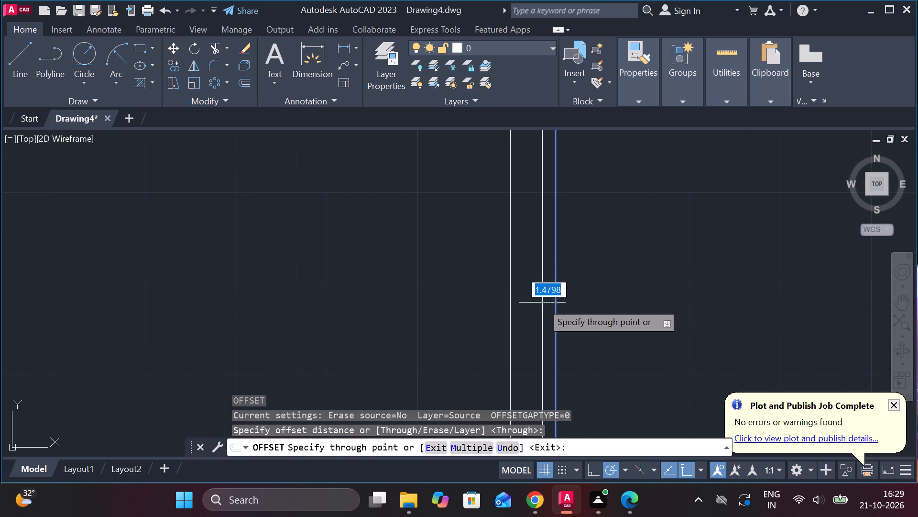
{"action": "type", "text": "1"}
{"action": "key", "text": "space"}
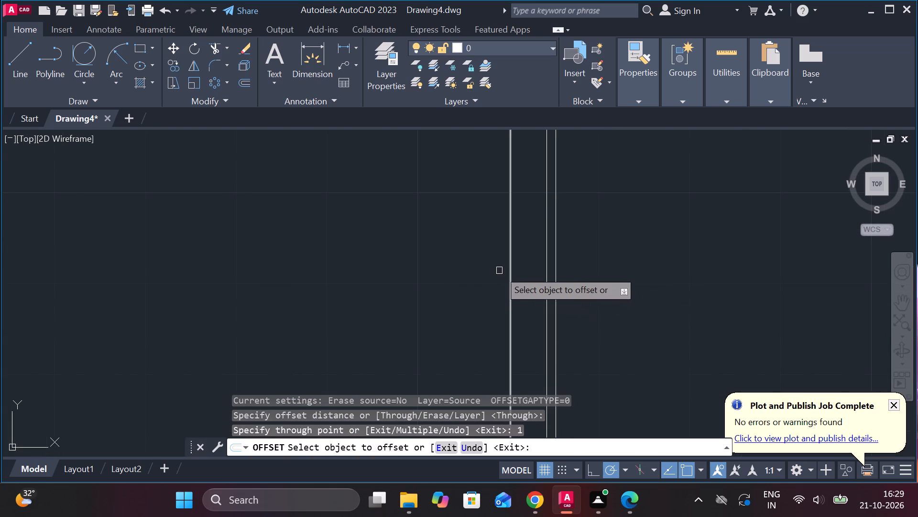
{"action": "left_click", "coordinate": [508, 270]}
{"action": "type", "text": "1"}
{"action": "key", "text": "space"}
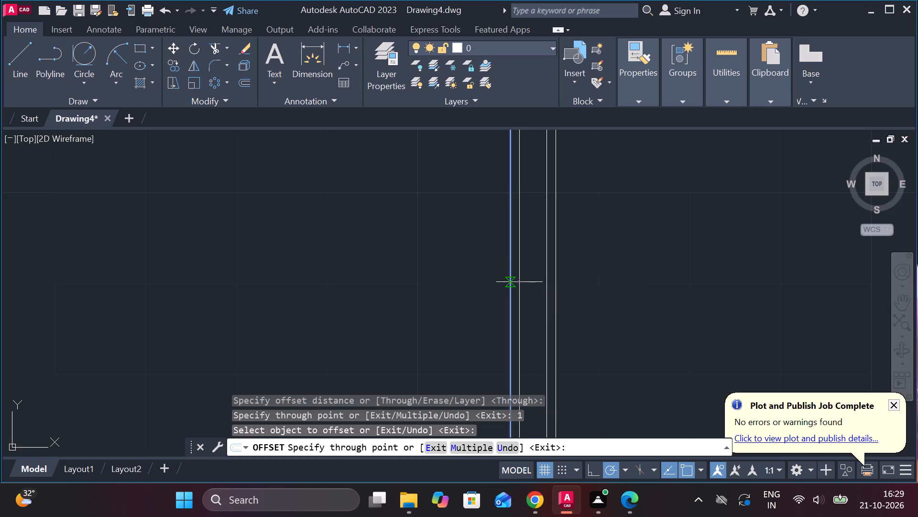
{"action": "scroll", "coordinate": [519, 282], "scroll_direction": "down", "scroll_amount": 1}
{"action": "middle_click_drag", "start_coordinate": [593, 332], "coordinate": [591, 232]}
{"action": "scroll", "coordinate": [592, 231], "scroll_direction": "down", "scroll_amount": 1}
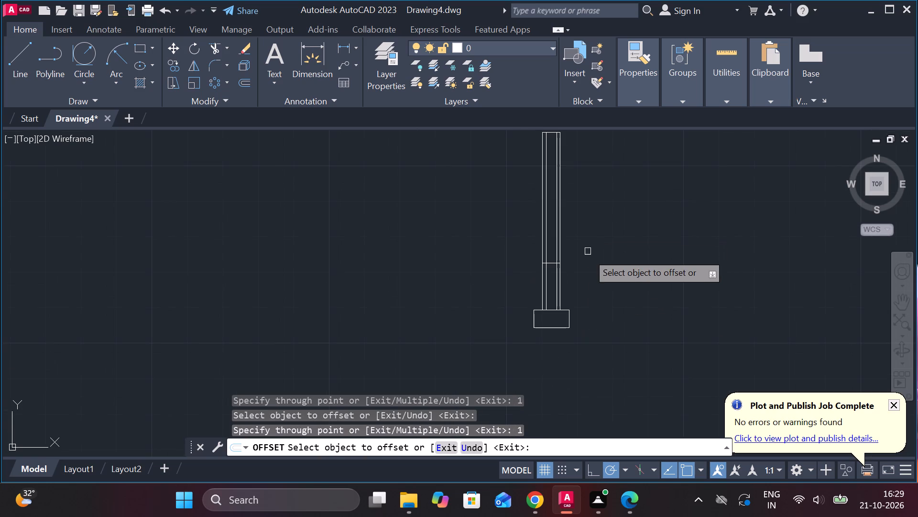
{"action": "scroll", "coordinate": [577, 267], "scroll_direction": "up", "scroll_amount": 1}
{"action": "key", "text": "Escape"}
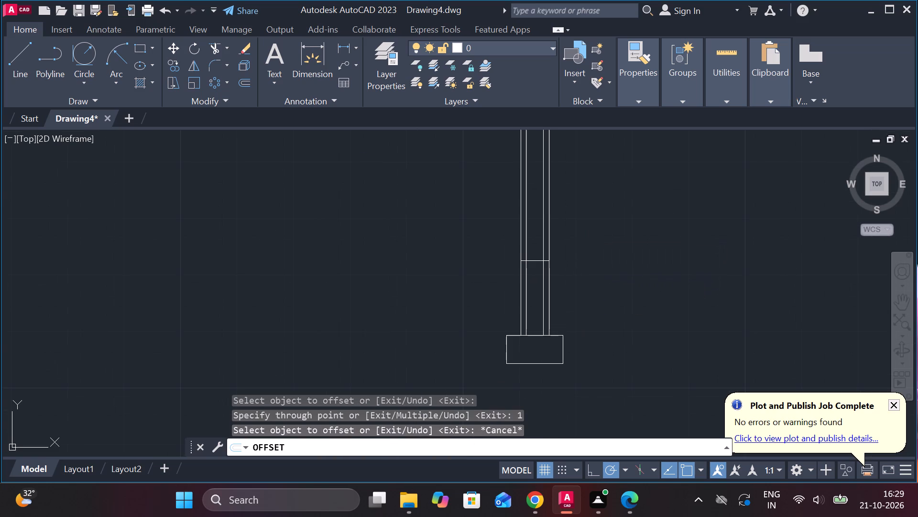
Trim the two offset lines between the horizontal line across the shank and the head.
{"action": "type", "text": "TR"}
{"action": "key", "text": "space"}
{"action": "left_click", "coordinate": [527, 286]}
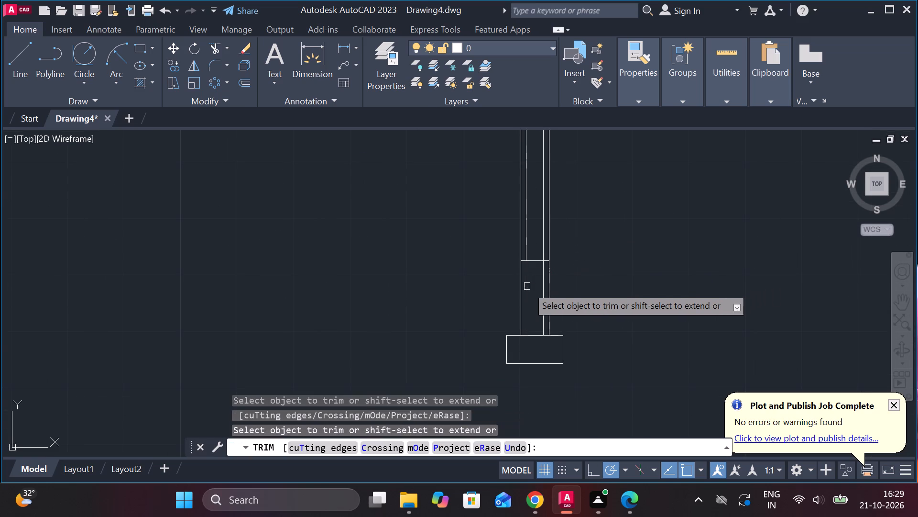
{"action": "left_click", "coordinate": [543, 277]}
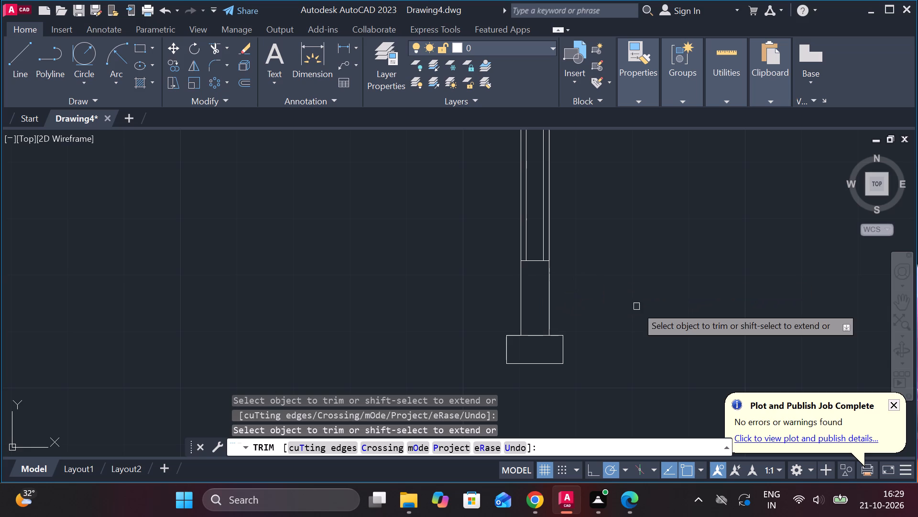
{"action": "scroll", "coordinate": [654, 314], "scroll_direction": "down", "scroll_amount": 1}
{"action": "middle_click_drag", "start_coordinate": [652, 310], "coordinate": [635, 310]}
{"action": "key", "text": "Escape"}
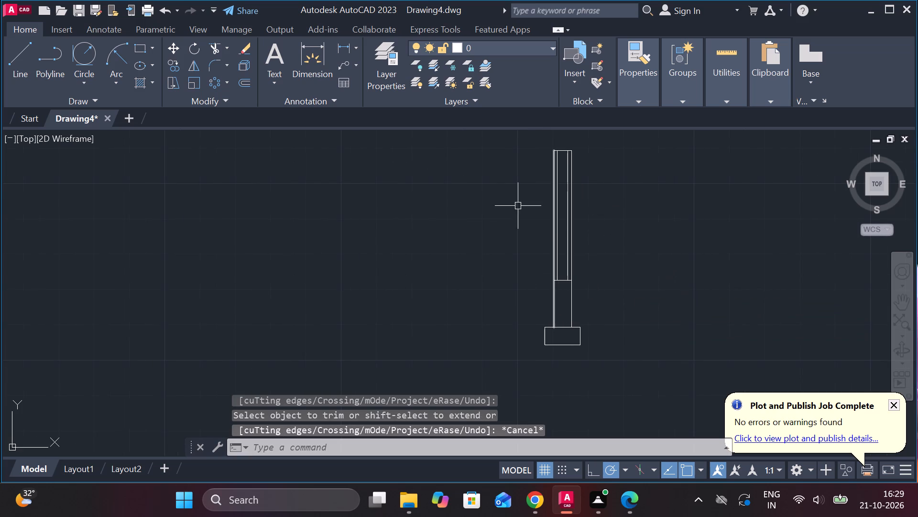
Draw a vertical axis line through the middle of the pin-like part, extending slightly past its top edge and its head.
{"action": "left_click", "coordinate": [29, 59]}
{"action": "scroll", "coordinate": [560, 149], "scroll_direction": "up", "scroll_amount": 1}
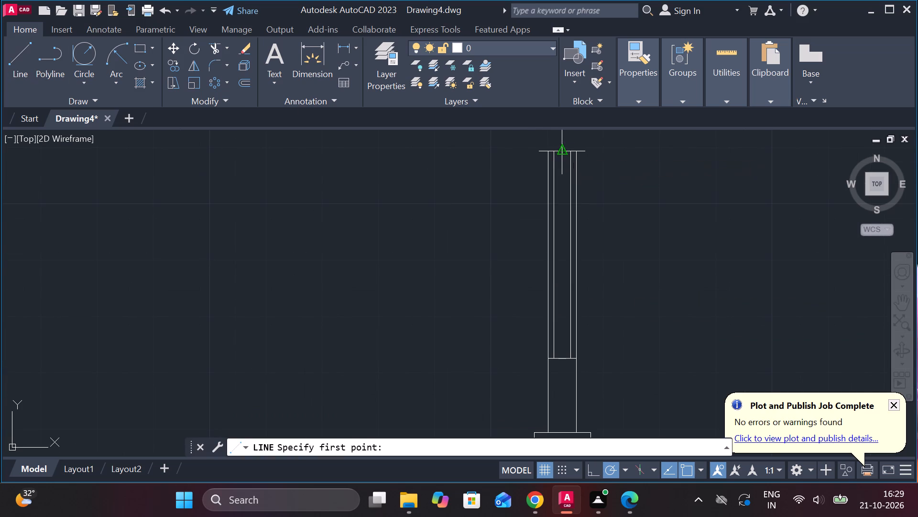
{"action": "left_click", "coordinate": [562, 151]}
{"action": "left_click", "coordinate": [561, 135]}
{"action": "key", "text": "Escape"}
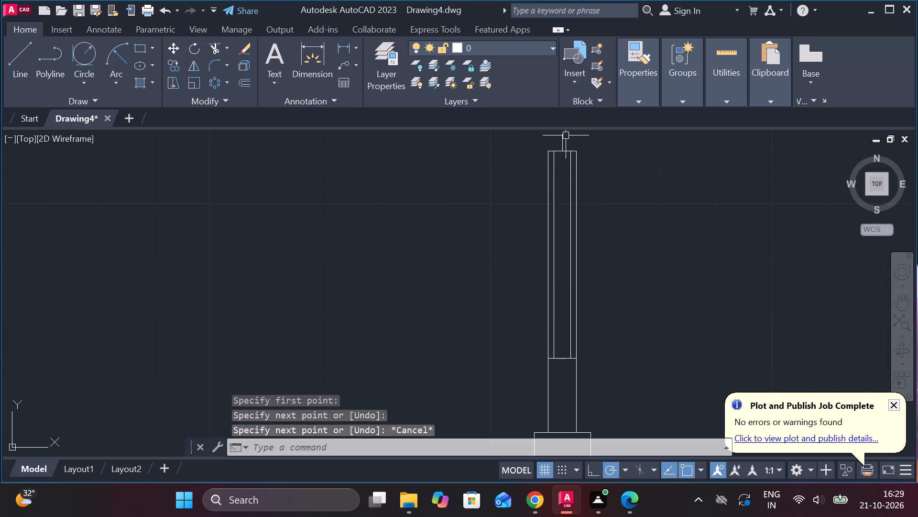
{"action": "left_click", "coordinate": [564, 139]}
{"action": "left_click", "coordinate": [562, 150]}
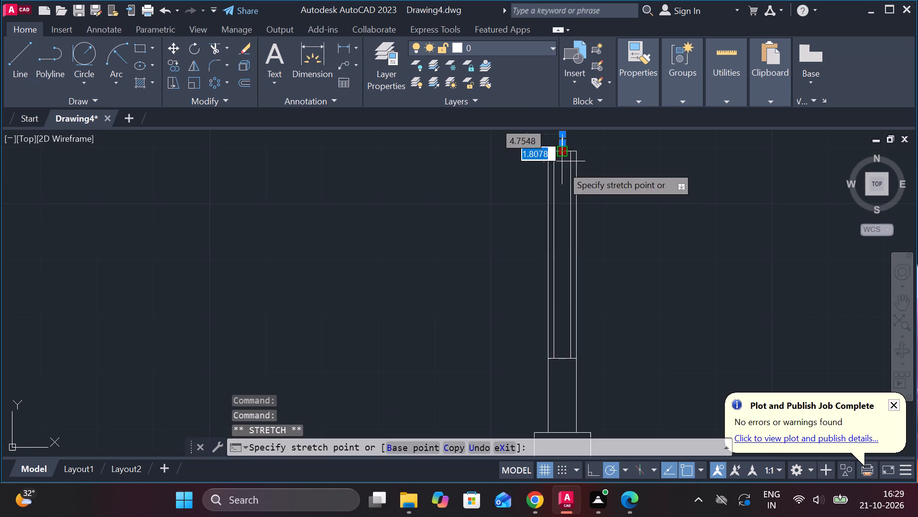
{"action": "scroll", "coordinate": [563, 174], "scroll_direction": "down", "scroll_amount": 3}
{"action": "middle_click_drag", "start_coordinate": [572, 232], "coordinate": [544, 189]}
{"action": "scroll", "coordinate": [525, 202], "scroll_direction": "up", "scroll_amount": 3}
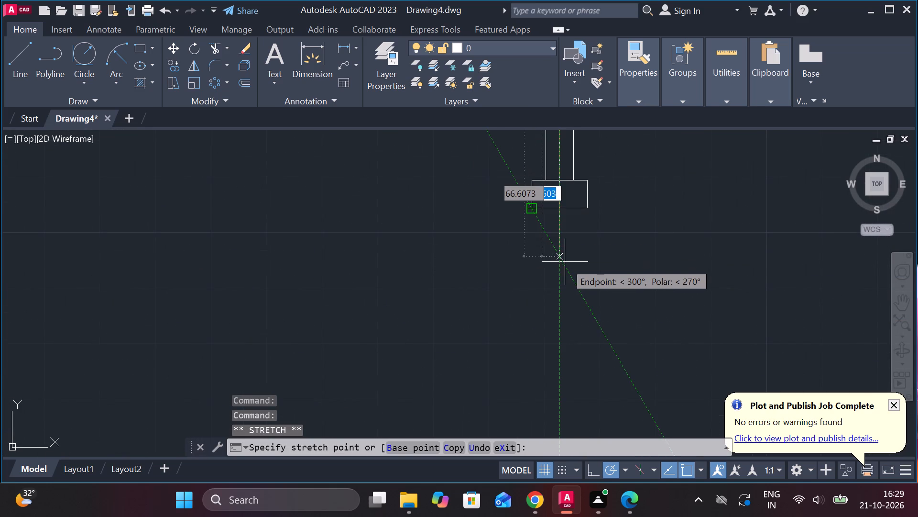
{"action": "left_click", "coordinate": [559, 232]}
{"action": "key", "text": "Escape"}
Change the linetype of the part's vertical axis line to CENTER.
{"action": "scroll", "coordinate": [622, 224], "scroll_direction": "down", "scroll_amount": 2}
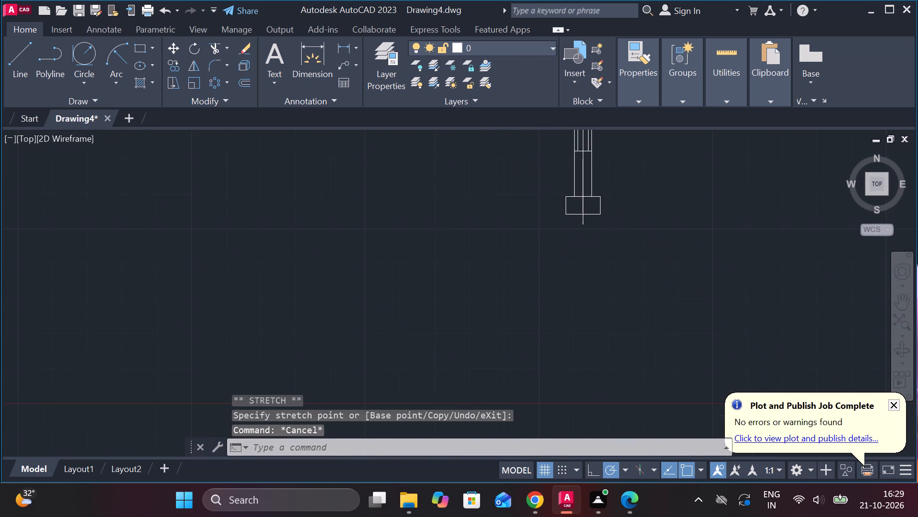
{"action": "middle_click_drag", "start_coordinate": [622, 224], "coordinate": [448, 307]}
{"action": "scroll", "coordinate": [437, 289], "scroll_direction": "up", "scroll_amount": 1}
{"action": "left_click", "coordinate": [414, 281]}
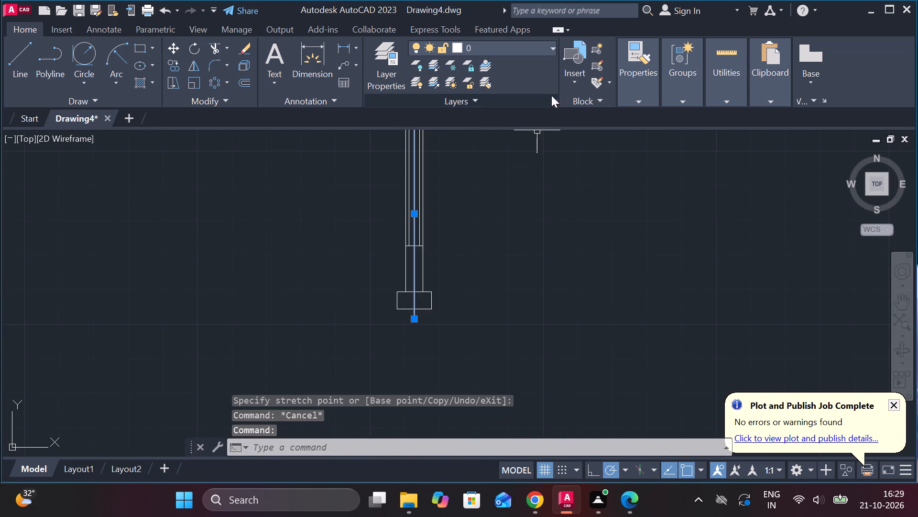
{"action": "left_click", "coordinate": [633, 99]}
{"action": "left_click", "coordinate": [725, 146]}
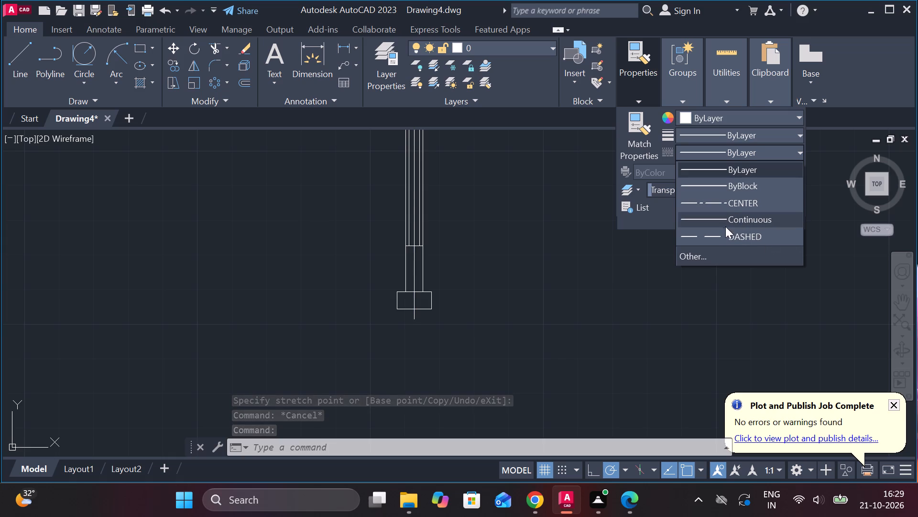
{"action": "left_click", "coordinate": [720, 206]}
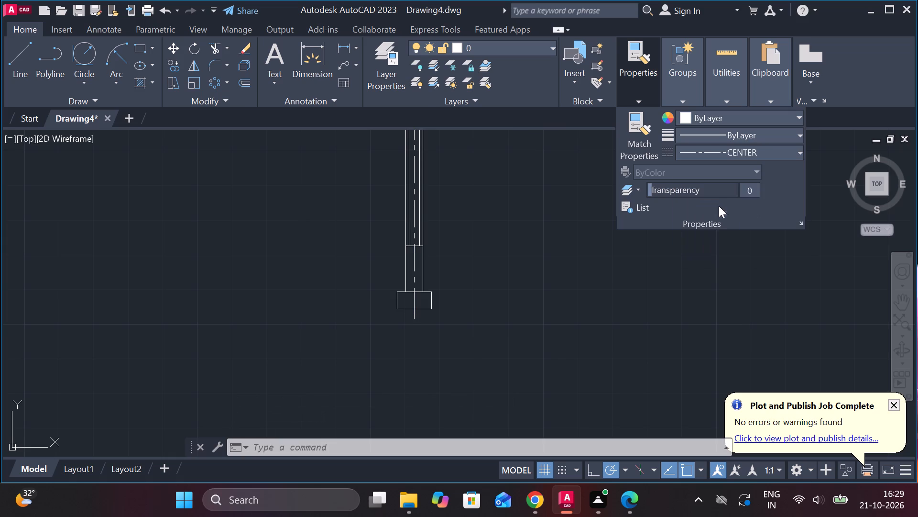
{"action": "key", "text": "Escape"}
Add a multileader pointing to the shank just above the head, with the text SCREW M5*50.
{"action": "scroll", "coordinate": [490, 303], "scroll_direction": "down", "scroll_amount": 1}
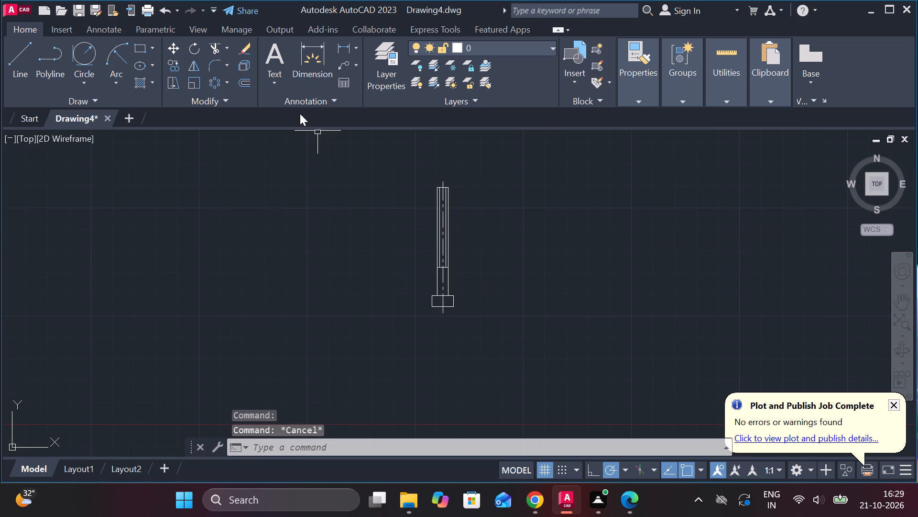
{"action": "left_click", "coordinate": [340, 64]}
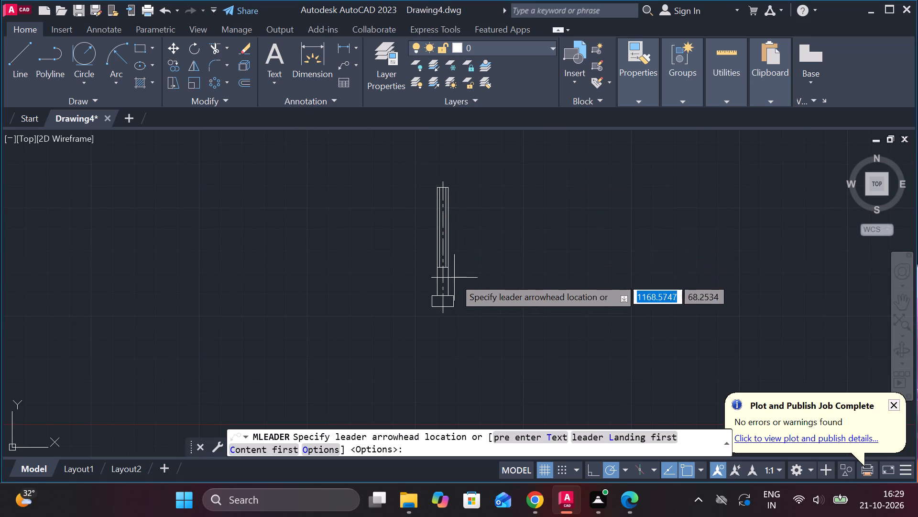
{"action": "left_click", "coordinate": [448, 282]}
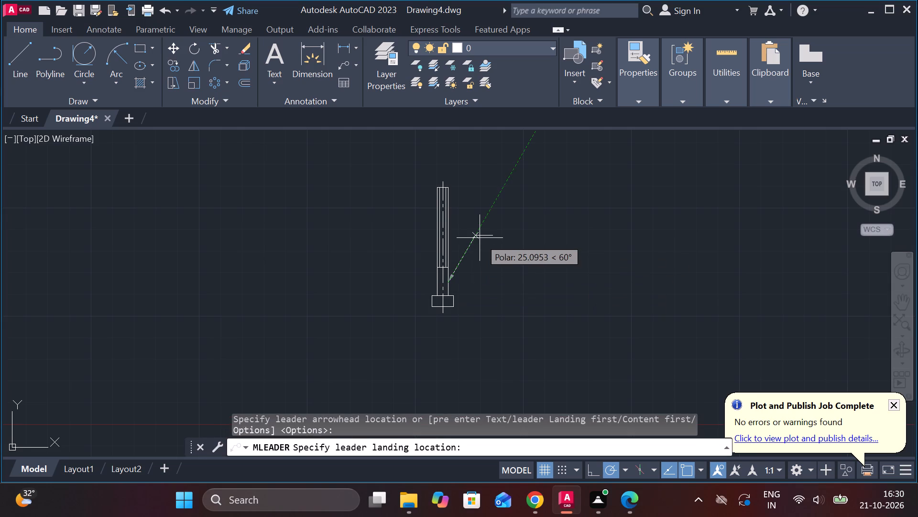
{"action": "left_click", "coordinate": [480, 238]}
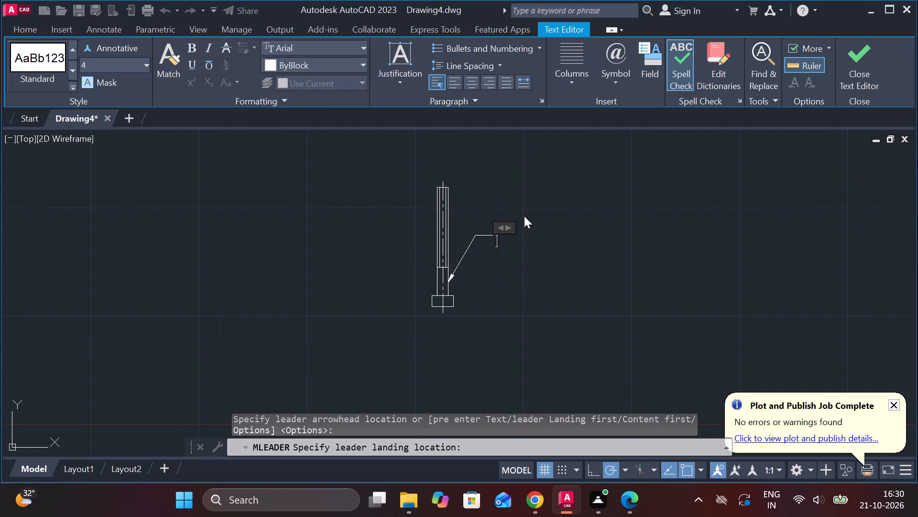
{"action": "type", "text": "SC"}
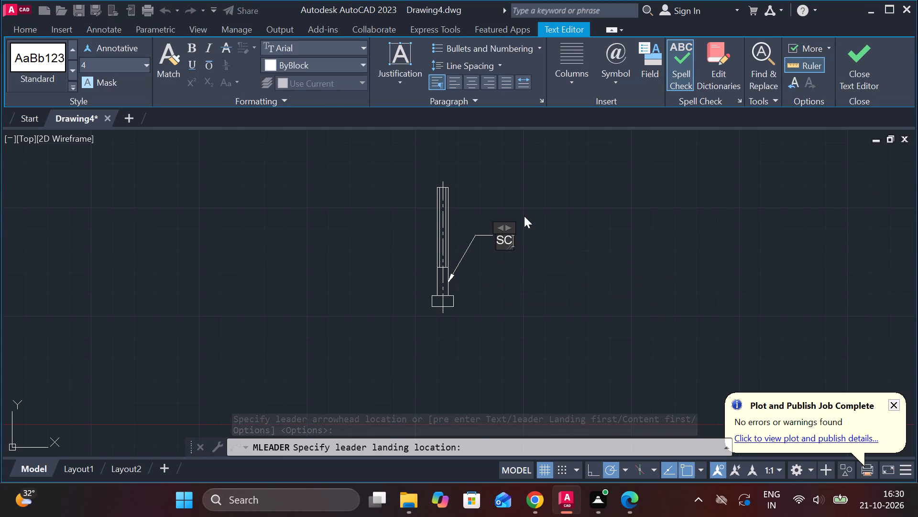
{"action": "type", "text": "REW"}
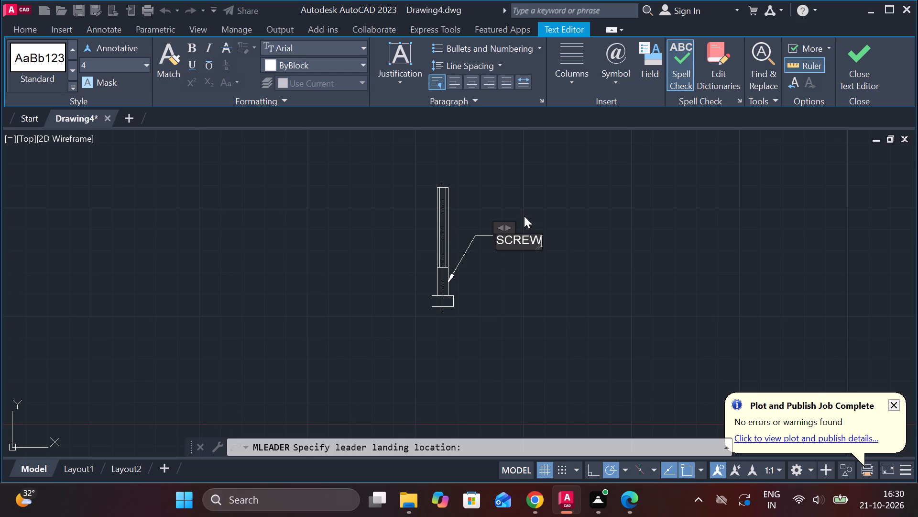
{"action": "key", "text": "space"}
{"action": "type", "text": "M"}
{"action": "key", "text": "5"}
{"action": "key", "text": "shift+asterisk"}
{"action": "type", "text": "50"}
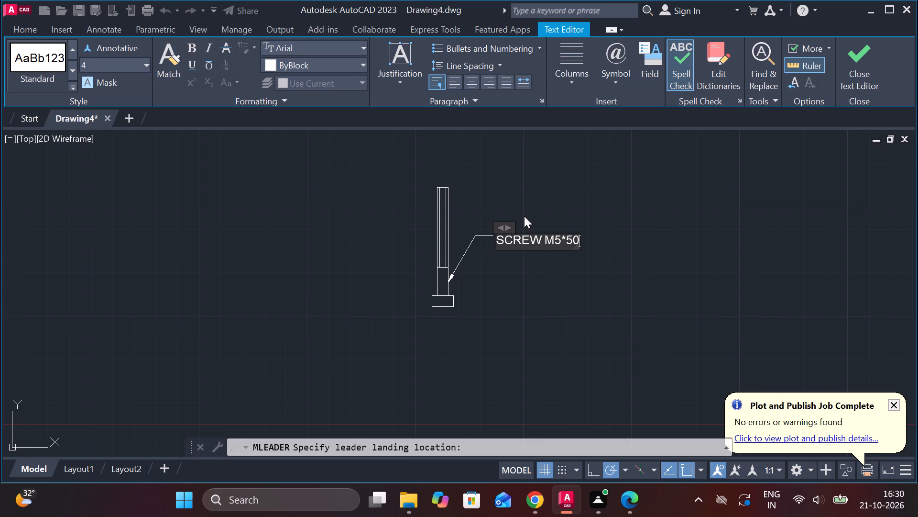
{"action": "left_click", "coordinate": [850, 56]}
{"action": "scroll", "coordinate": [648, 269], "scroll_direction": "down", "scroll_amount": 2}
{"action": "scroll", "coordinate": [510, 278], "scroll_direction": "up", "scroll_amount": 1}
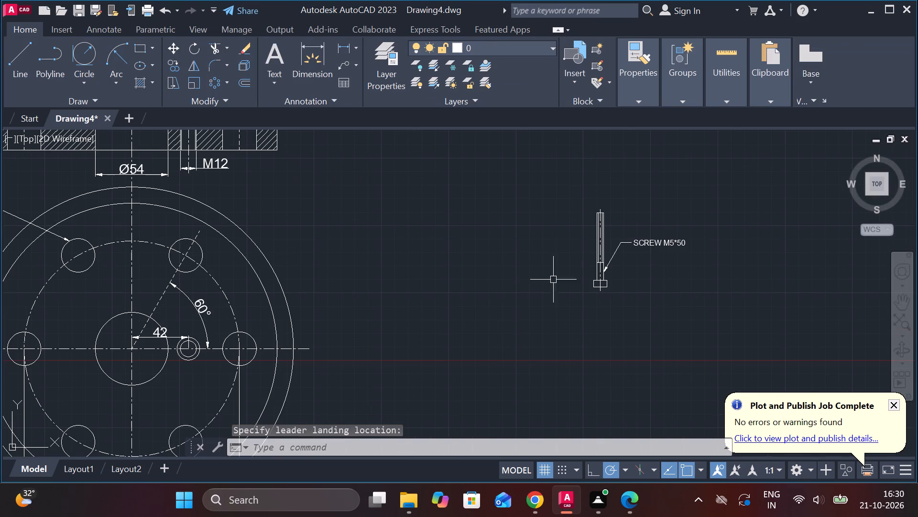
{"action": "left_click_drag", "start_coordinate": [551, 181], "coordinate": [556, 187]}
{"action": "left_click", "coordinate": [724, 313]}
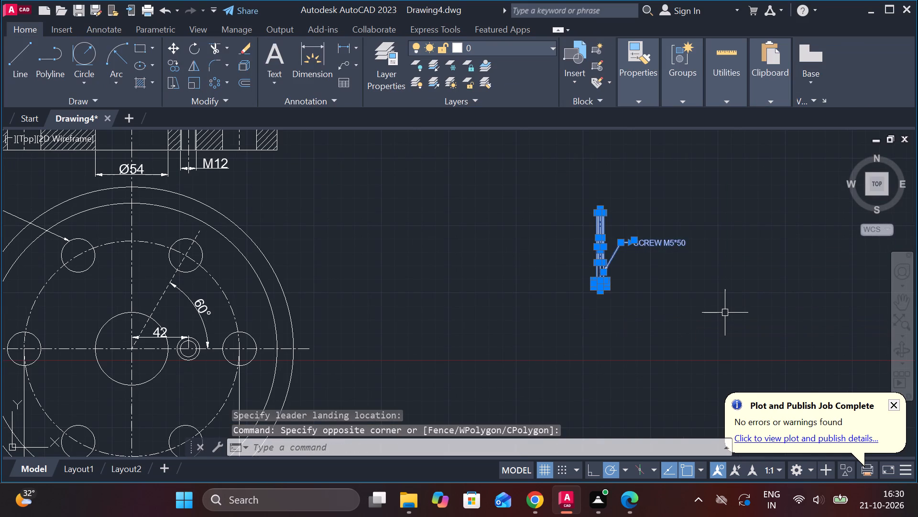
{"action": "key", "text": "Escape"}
Copy the 9.SCREW (MILD STEEL) 1 NO. title to just below the head of the M5*50 screw.
{"action": "scroll", "coordinate": [608, 324], "scroll_direction": "down", "scroll_amount": 2}
{"action": "middle_click_drag", "start_coordinate": [517, 348], "coordinate": [612, 206]}
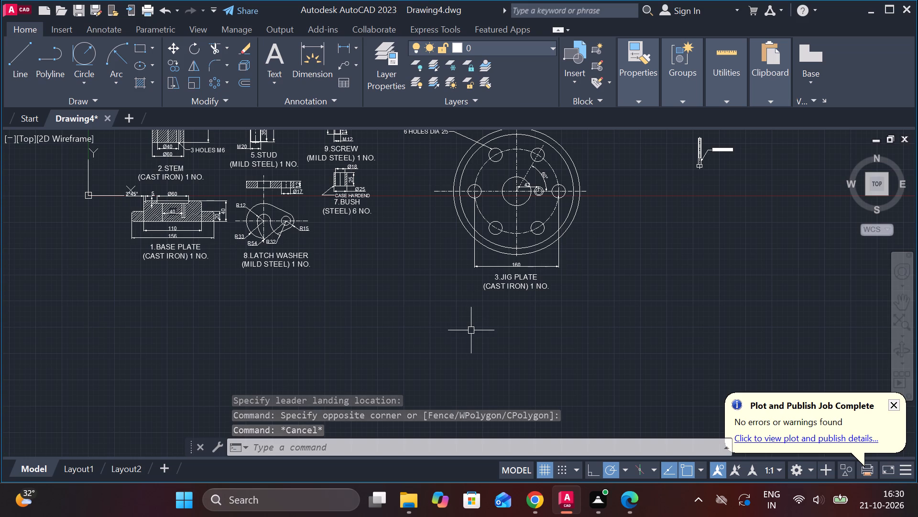
{"action": "middle_click_drag", "start_coordinate": [314, 291], "coordinate": [342, 308]}
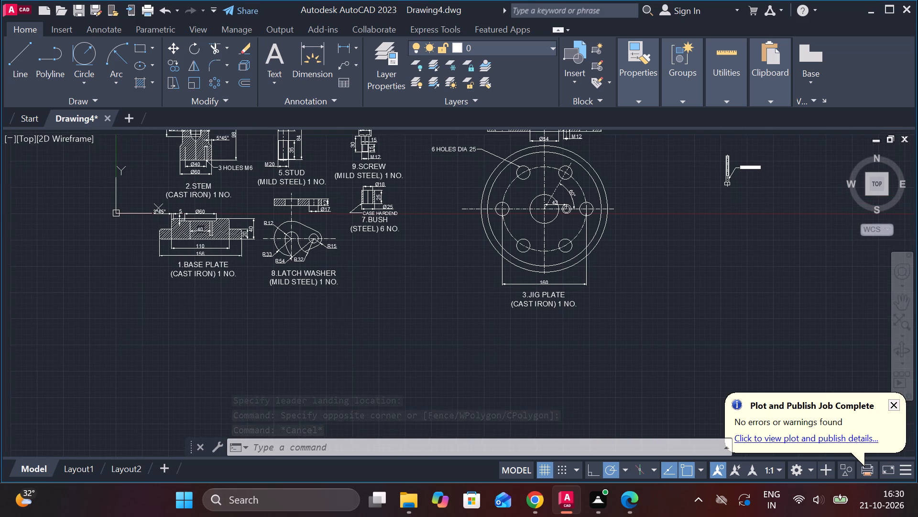
{"action": "middle_click_drag", "start_coordinate": [347, 314], "coordinate": [359, 380]}
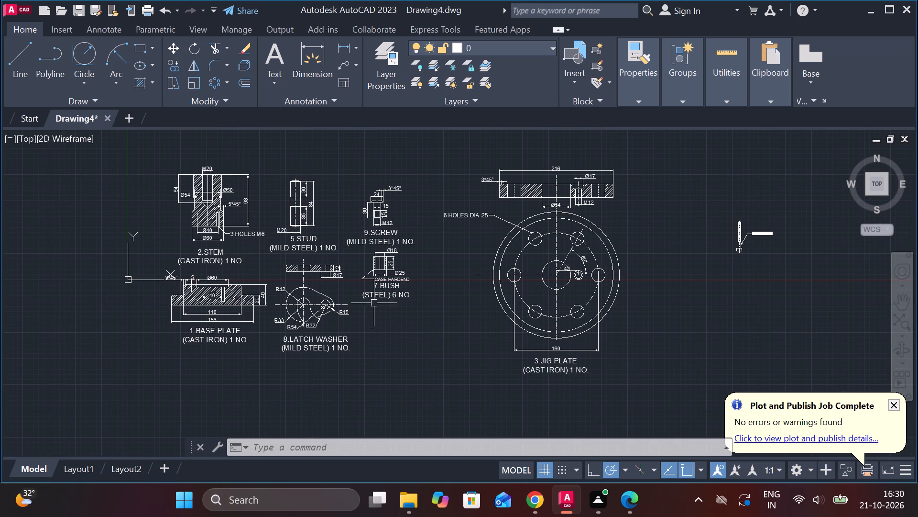
{"action": "scroll", "coordinate": [376, 242], "scroll_direction": "up", "scroll_amount": 1}
{"action": "left_click", "coordinate": [425, 242]}
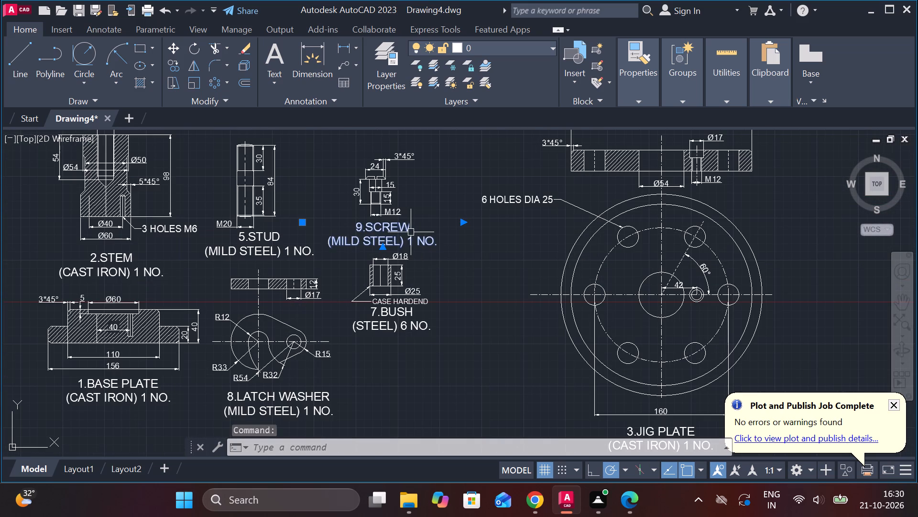
{"action": "type", "text": "CO"}
{"action": "key", "text": "Return"}
{"action": "left_click", "coordinate": [428, 298]}
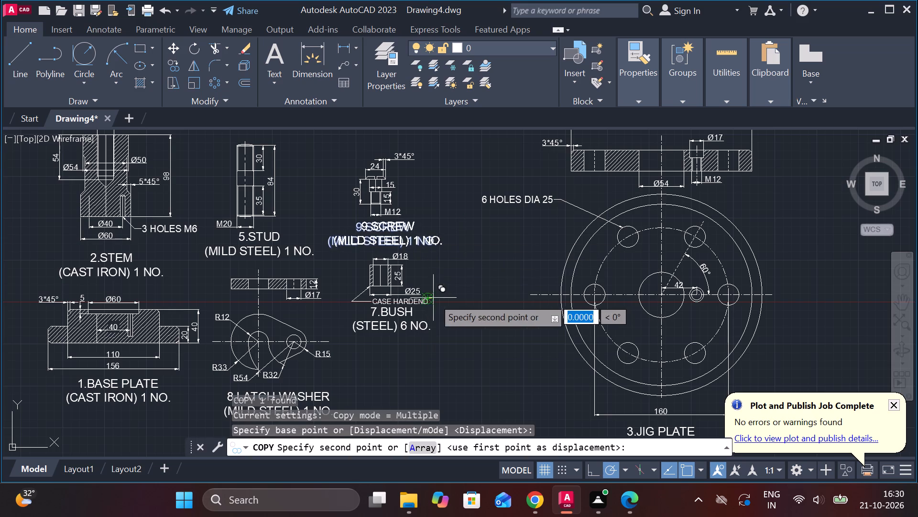
{"action": "scroll", "coordinate": [451, 298], "scroll_direction": "down", "scroll_amount": 2}
{"action": "scroll", "coordinate": [647, 312], "scroll_direction": "up", "scroll_amount": 2}
{"action": "middle_click_drag", "start_coordinate": [662, 309], "coordinate": [565, 387]}
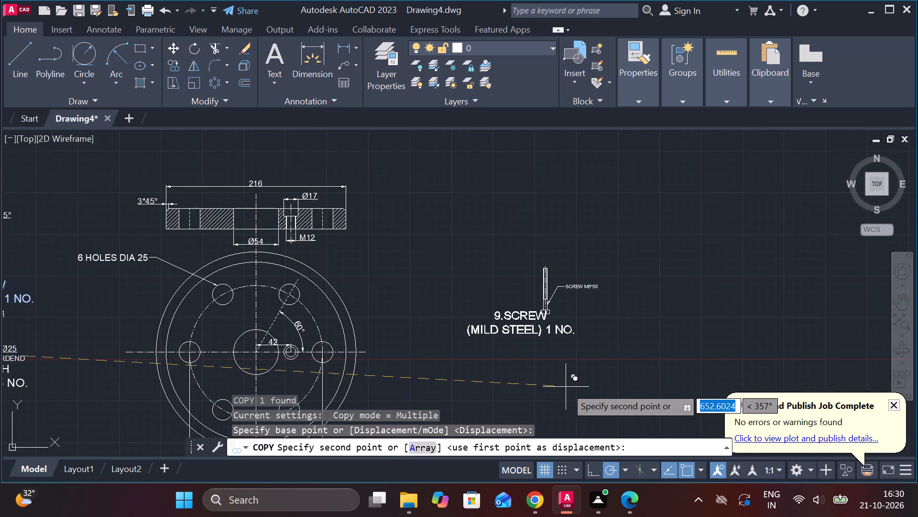
{"action": "scroll", "coordinate": [563, 386], "scroll_direction": "up", "scroll_amount": 2}
{"action": "left_click", "coordinate": [644, 411]}
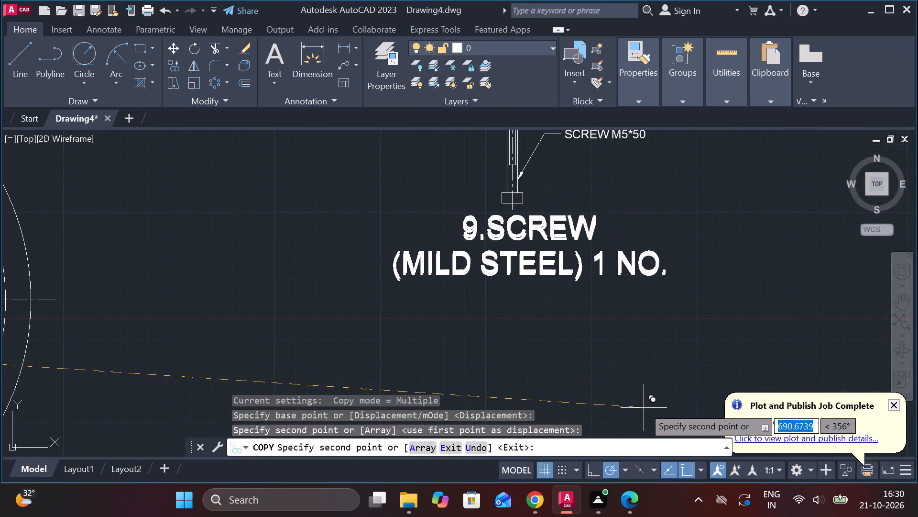
{"action": "key", "text": "Escape"}
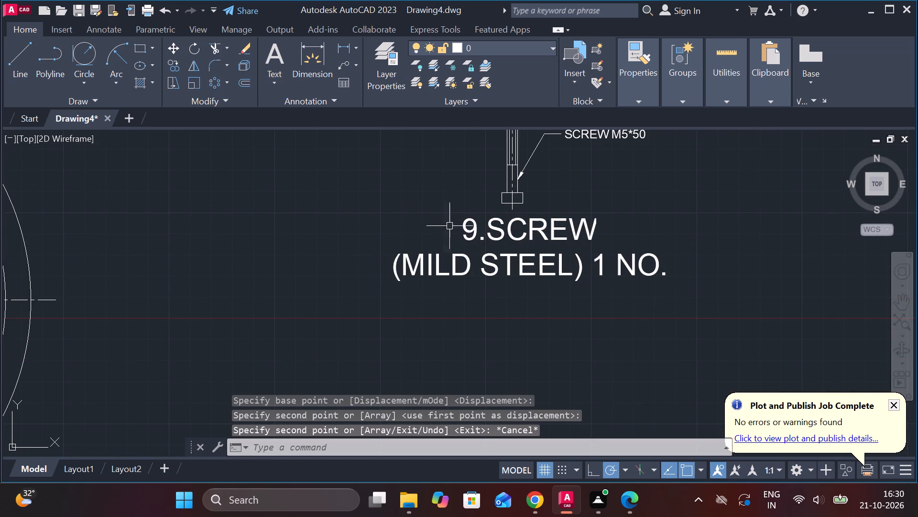
Edit the copied title under the M5*50 screw to read 4.SCREW (MILD STEEL) 3 NO.
{"action": "double_click", "coordinate": [470, 224]}
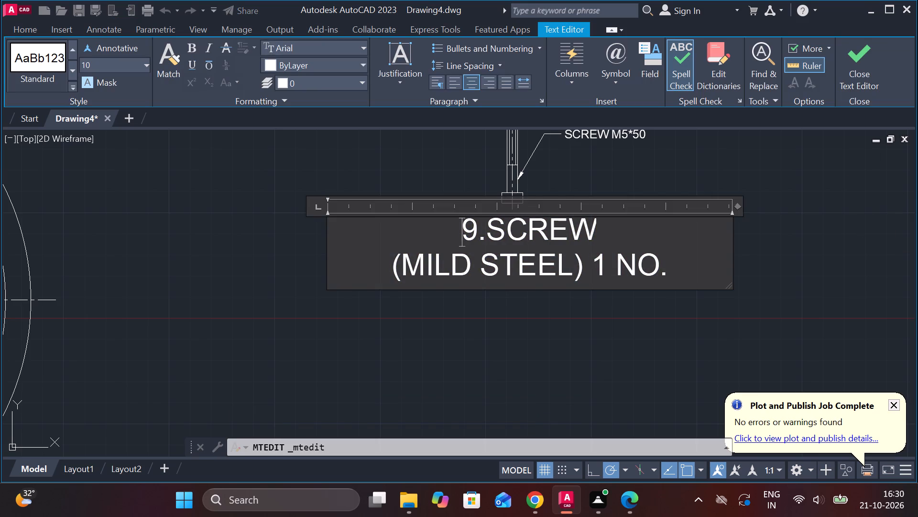
{"action": "left_click", "coordinate": [478, 226]}
{"action": "key", "text": "BackSpace"}
{"action": "key", "text": "4"}
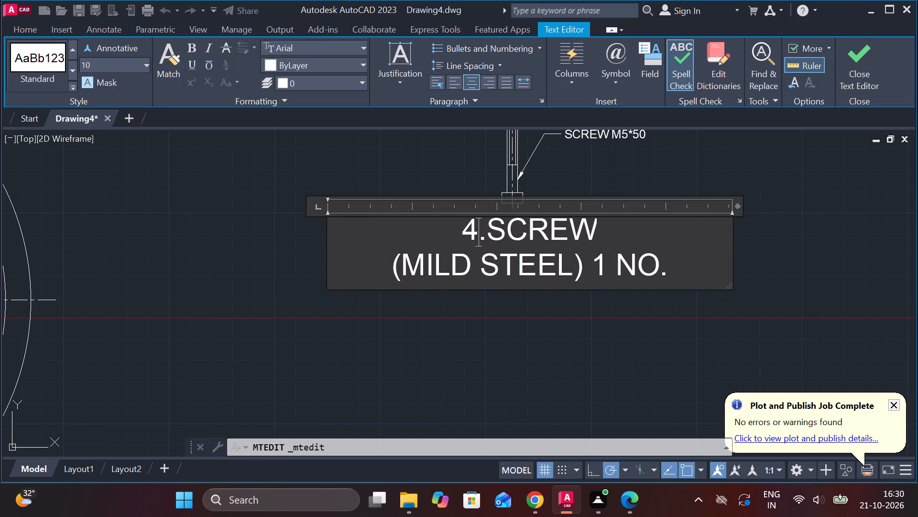
{"action": "left_click", "coordinate": [612, 256]}
{"action": "key", "text": "BackSpace"}
{"action": "key", "text": "3"}
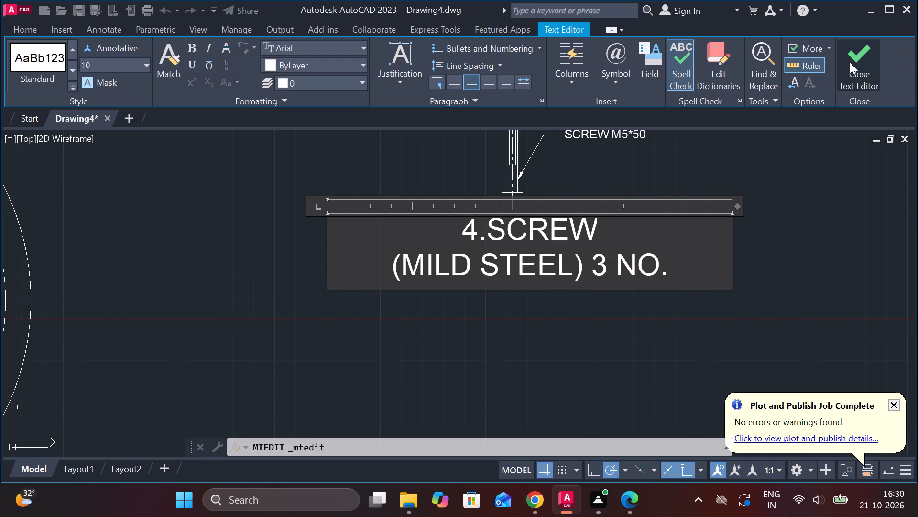
{"action": "left_click", "coordinate": [850, 62]}
Move the M5*50 screw with its leader and title to below the 7.BUSH title, beside the latch washer.
{"action": "scroll", "coordinate": [572, 232], "scroll_direction": "down", "scroll_amount": 1}
{"action": "scroll", "coordinate": [574, 290], "scroll_direction": "down", "scroll_amount": 1}
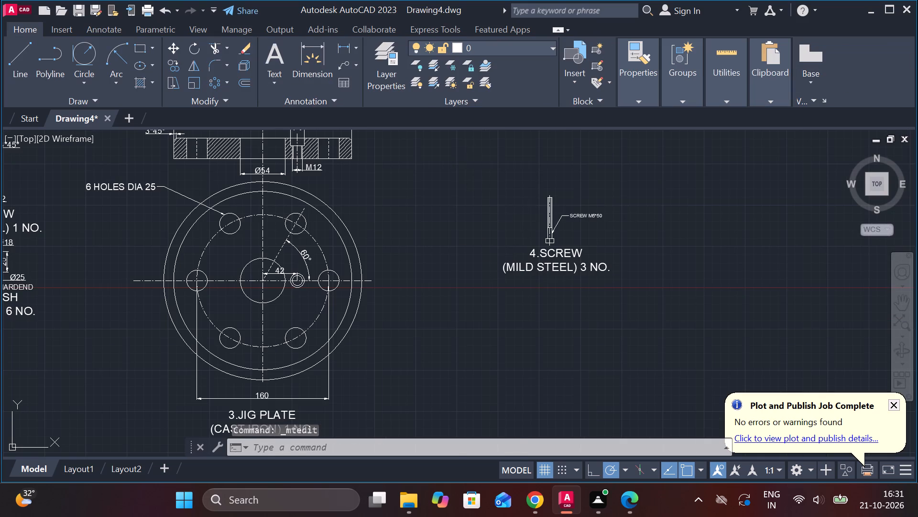
{"action": "left_click", "coordinate": [465, 160]}
{"action": "left_click", "coordinate": [690, 337]}
{"action": "key", "text": "m"}
{"action": "key", "text": "Return"}
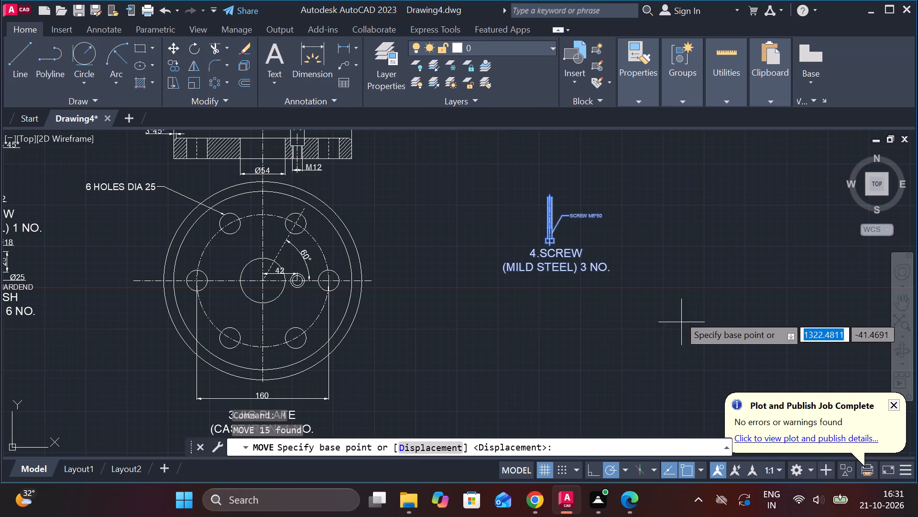
{"action": "left_click", "coordinate": [672, 297]}
{"action": "scroll", "coordinate": [669, 310], "scroll_direction": "down", "scroll_amount": 2}
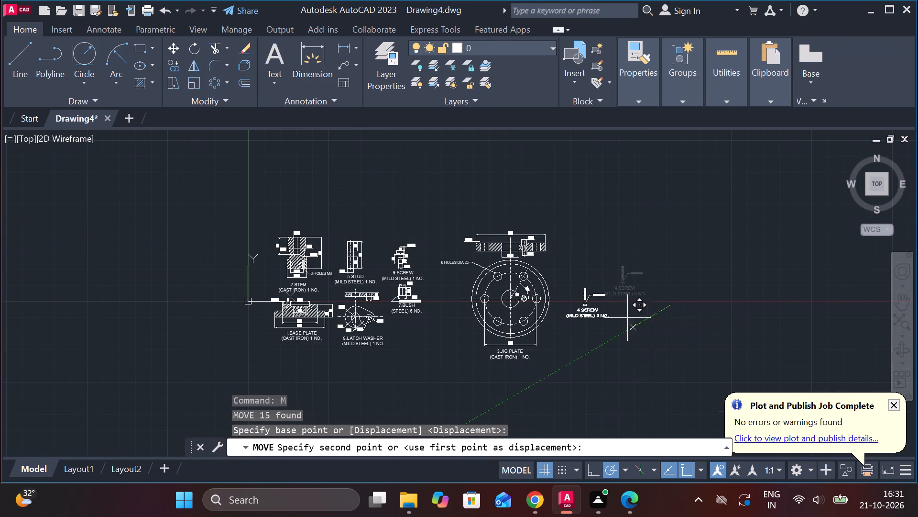
{"action": "scroll", "coordinate": [483, 342], "scroll_direction": "up", "scroll_amount": 1}
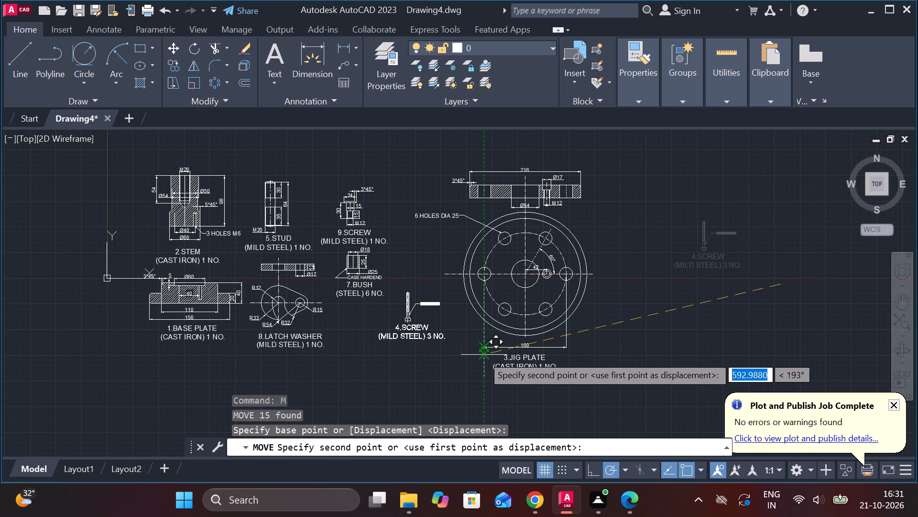
{"action": "middle_click_drag", "start_coordinate": [481, 365], "coordinate": [557, 356]}
{"action": "scroll", "coordinate": [493, 355], "scroll_direction": "up", "scroll_amount": 2}
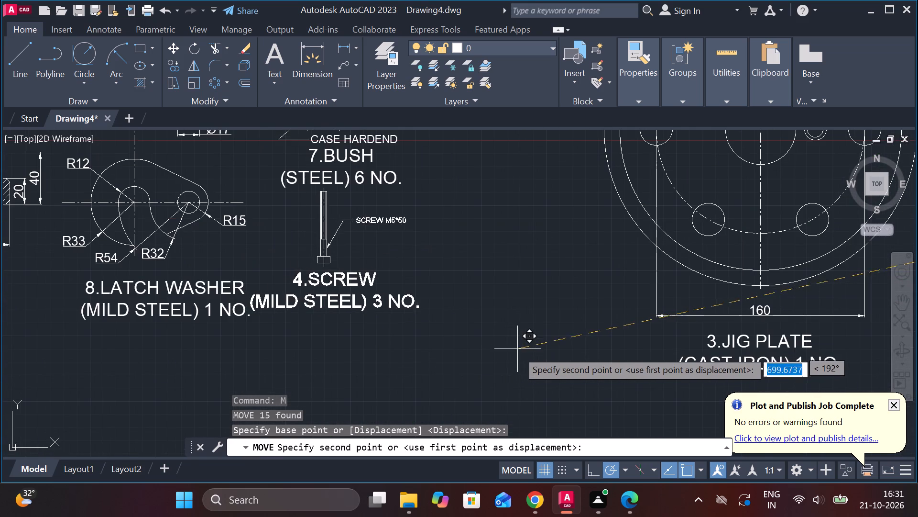
{"action": "left_click", "coordinate": [548, 359]}
Move both jig plate views with their dimensions and title about 59 units horizontally toward the other parts.
{"action": "scroll", "coordinate": [548, 357], "scroll_direction": "down", "scroll_amount": 1}
{"action": "scroll", "coordinate": [590, 329], "scroll_direction": "down", "scroll_amount": 1}
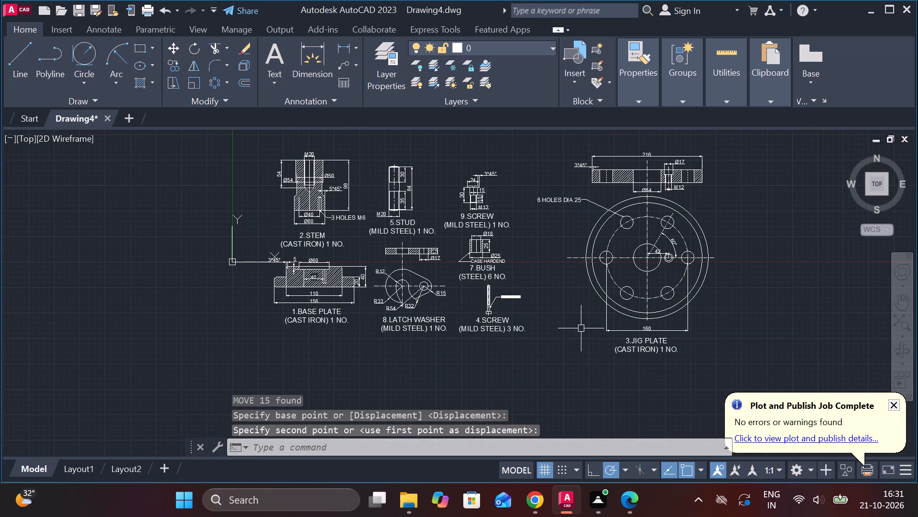
{"action": "left_click", "coordinate": [531, 131]}
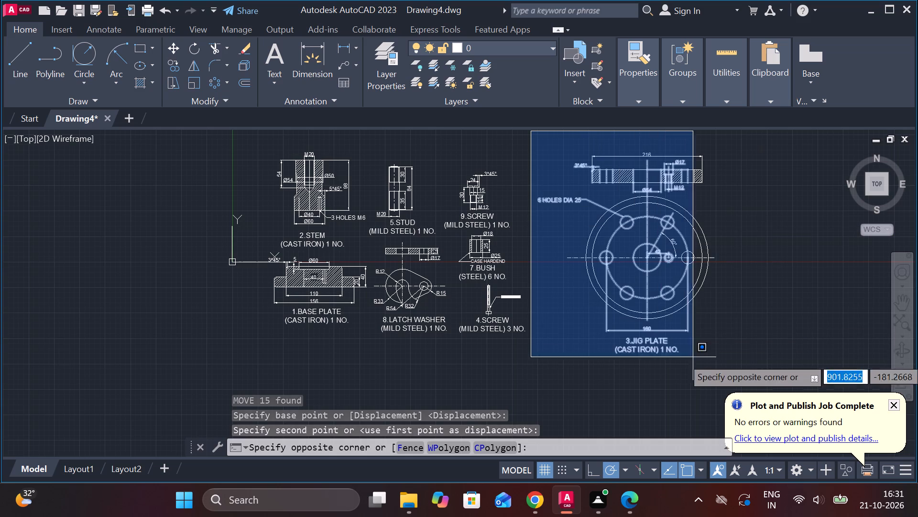
{"action": "left_click", "coordinate": [750, 366]}
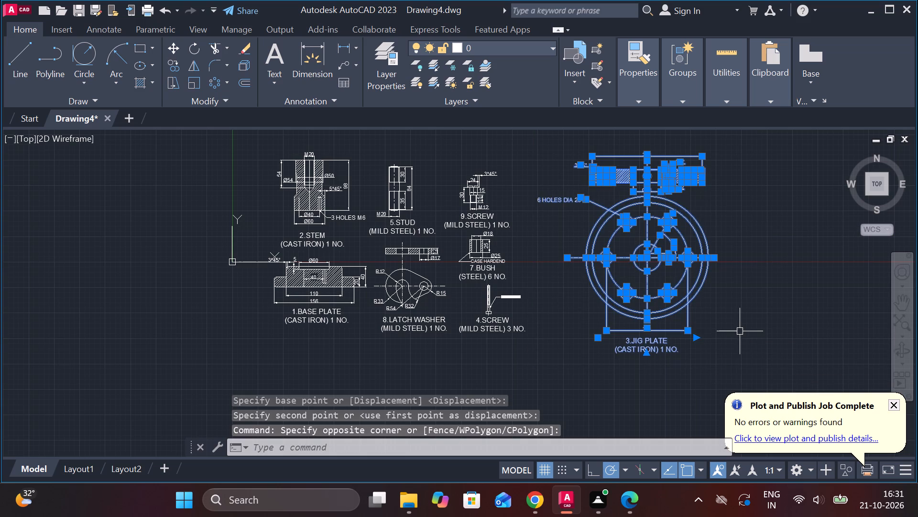
{"action": "key", "text": "m"}
{"action": "key", "text": "Return"}
{"action": "left_click", "coordinate": [736, 311]}
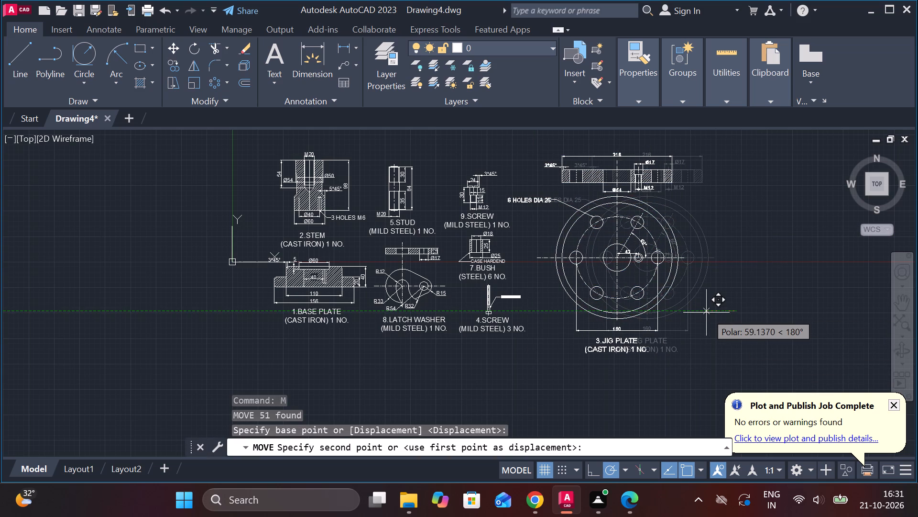
{"action": "left_click", "coordinate": [706, 313]}
Set the text height of the SCREW M5*50 leader note to 7.
{"action": "scroll", "coordinate": [538, 341], "scroll_direction": "up", "scroll_amount": 1}
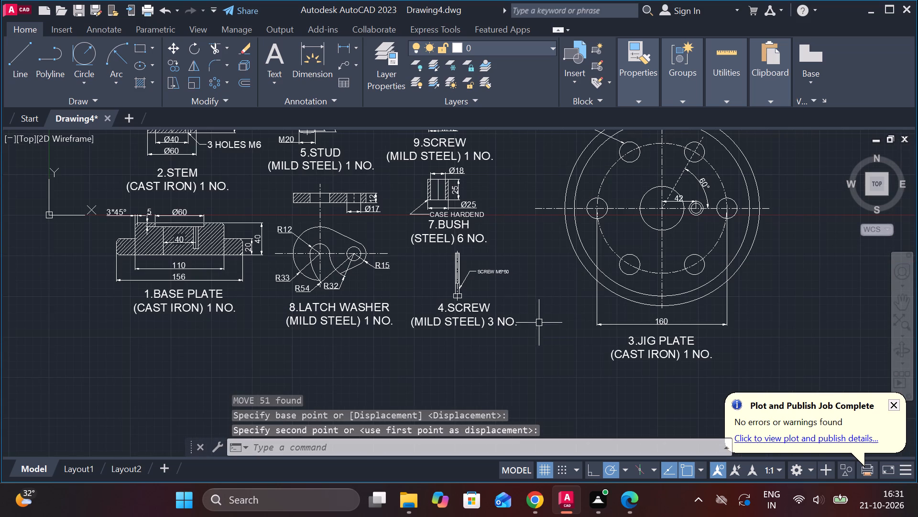
{"action": "key", "text": "Escape"}
{"action": "double_click", "coordinate": [491, 275]}
{"action": "scroll", "coordinate": [491, 275], "scroll_direction": "up", "scroll_amount": 3}
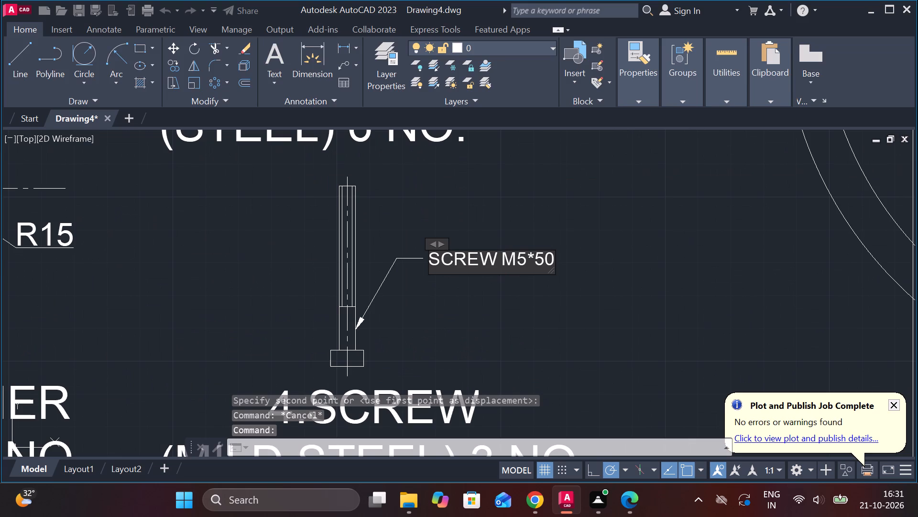
{"action": "left_click_drag", "start_coordinate": [549, 261], "coordinate": [525, 266]}
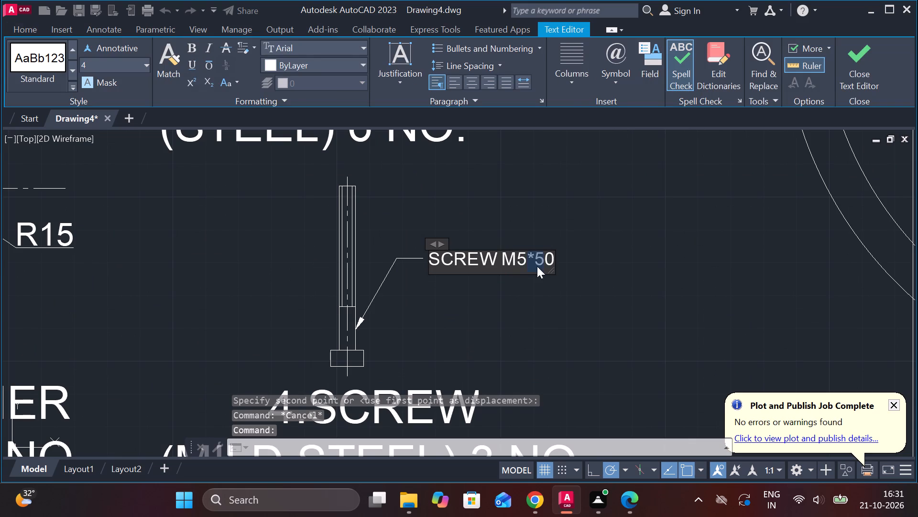
{"action": "key", "text": "Escape"}
{"action": "double_click", "coordinate": [546, 262]}
{"action": "scroll", "coordinate": [546, 262], "scroll_direction": "up", "scroll_amount": 2}
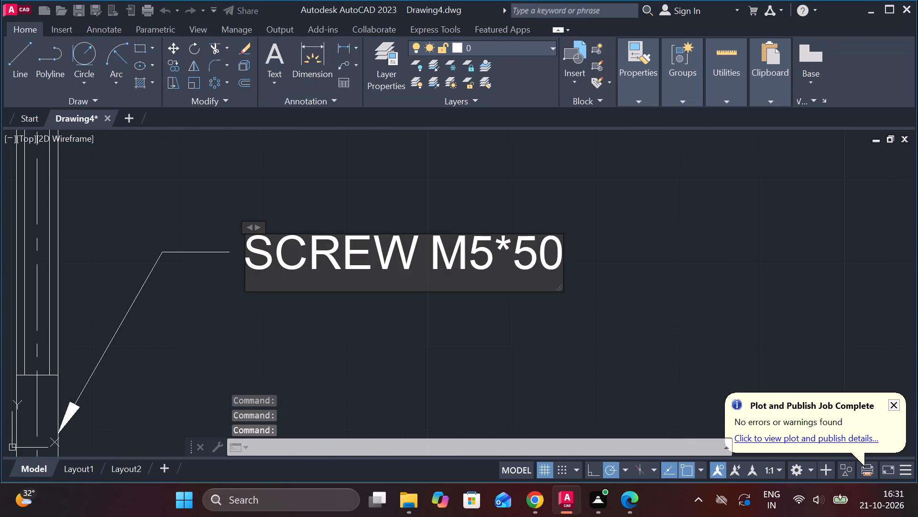
{"action": "left_click_drag", "start_coordinate": [556, 270], "coordinate": [254, 268]}
{"action": "left_click", "coordinate": [117, 63]}
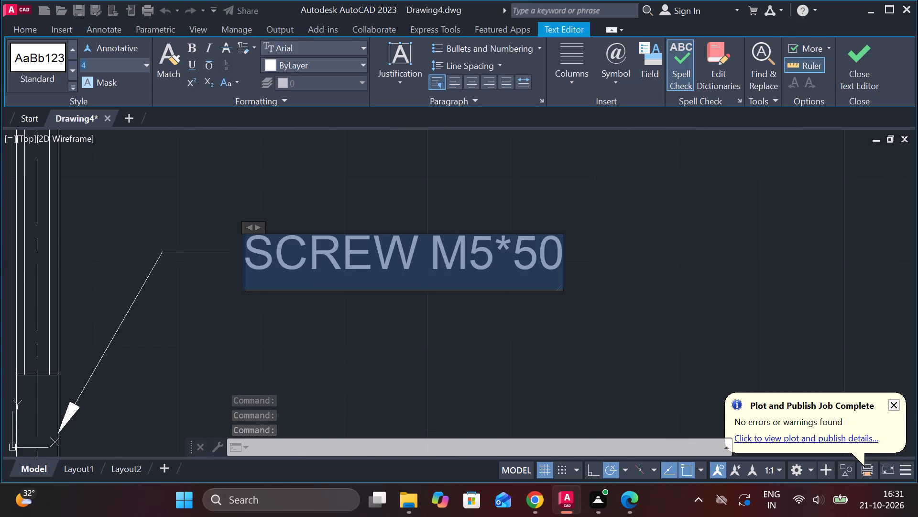
{"action": "key", "text": "7"}
{"action": "key", "text": "Return"}
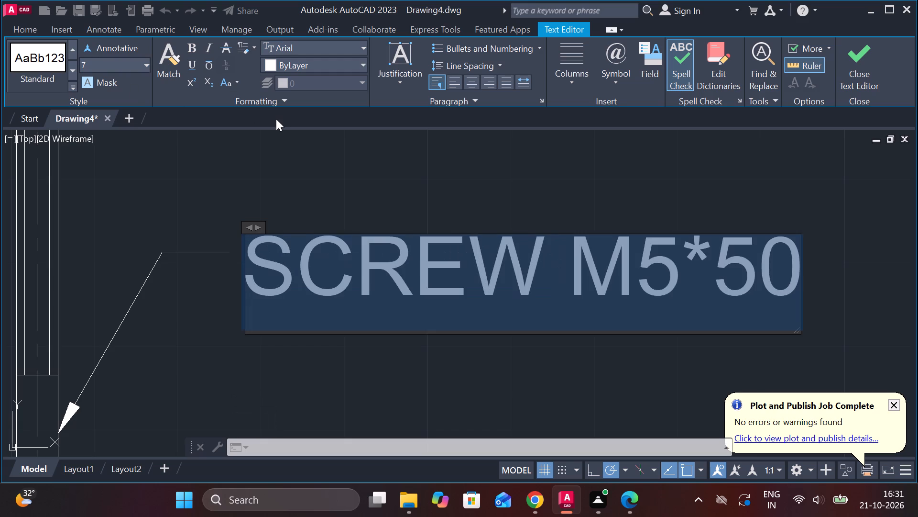
{"action": "left_click", "coordinate": [858, 58]}
Draw a rectangular border about 874 by 505 units around all the part drawings.
{"action": "scroll", "coordinate": [843, 198], "scroll_direction": "down", "scroll_amount": 3}
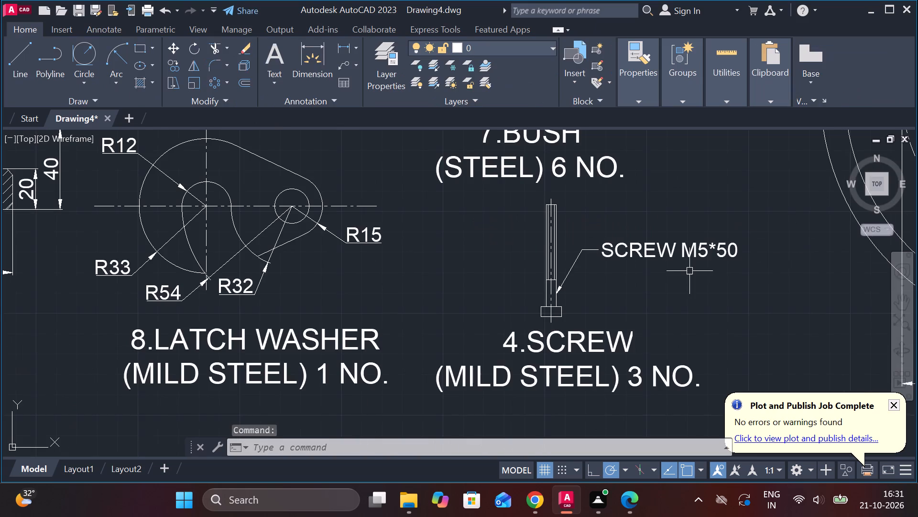
{"action": "scroll", "coordinate": [690, 272], "scroll_direction": "down", "scroll_amount": 1}
{"action": "scroll", "coordinate": [732, 293], "scroll_direction": "down", "scroll_amount": 1}
{"action": "middle_click_drag", "start_coordinate": [728, 296], "coordinate": [697, 296]}
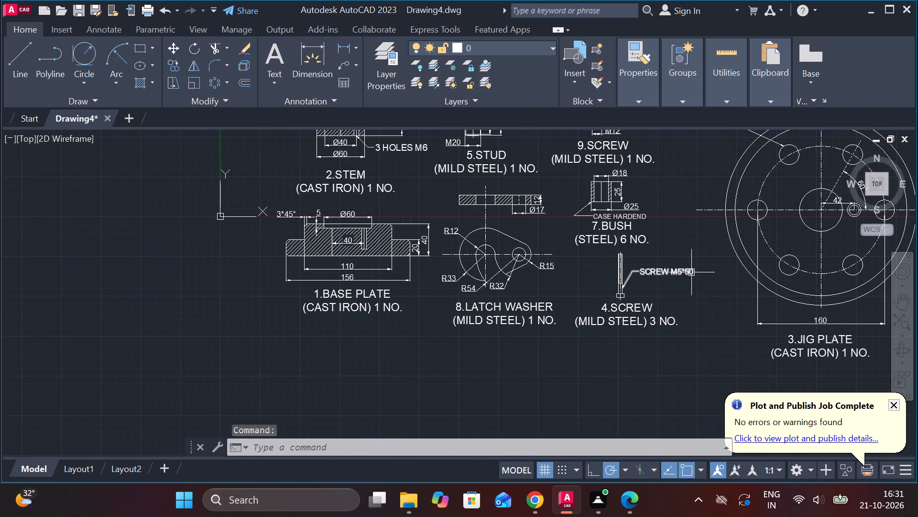
{"action": "left_click", "coordinate": [135, 48]}
{"action": "scroll", "coordinate": [237, 209], "scroll_direction": "down", "scroll_amount": 2}
{"action": "middle_click_drag", "start_coordinate": [267, 213], "coordinate": [308, 250]}
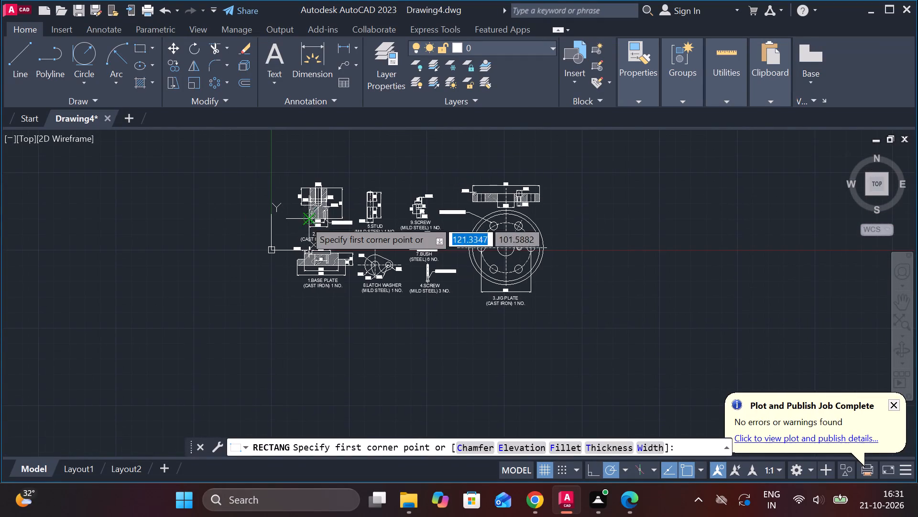
{"action": "left_click", "coordinate": [287, 163]}
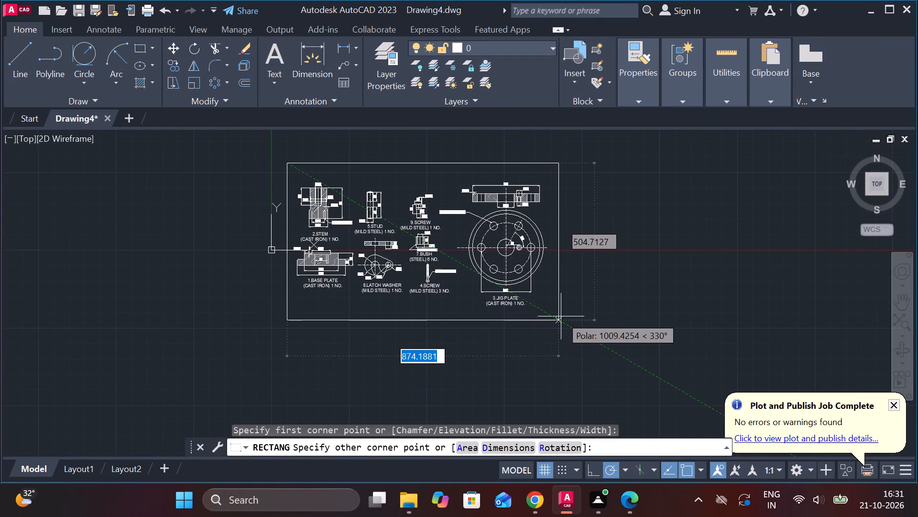
{"action": "left_click", "coordinate": [561, 316]}
Add the multiline text heading DRILL JIG inside the border, near its top edge above the part drawings.
{"action": "scroll", "coordinate": [423, 219], "scroll_direction": "up", "scroll_amount": 2}
{"action": "middle_click_drag", "start_coordinate": [475, 290], "coordinate": [515, 367]}
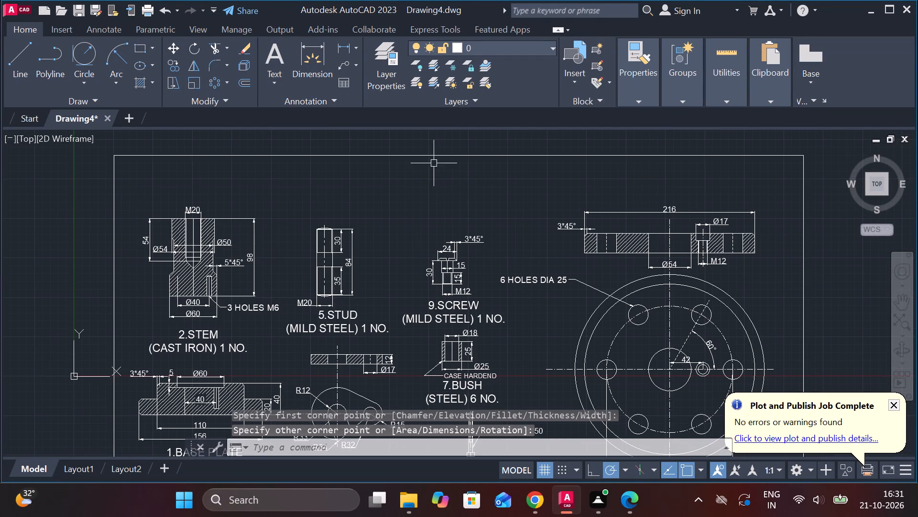
{"action": "type", "text": "MT"}
{"action": "key", "text": "space"}
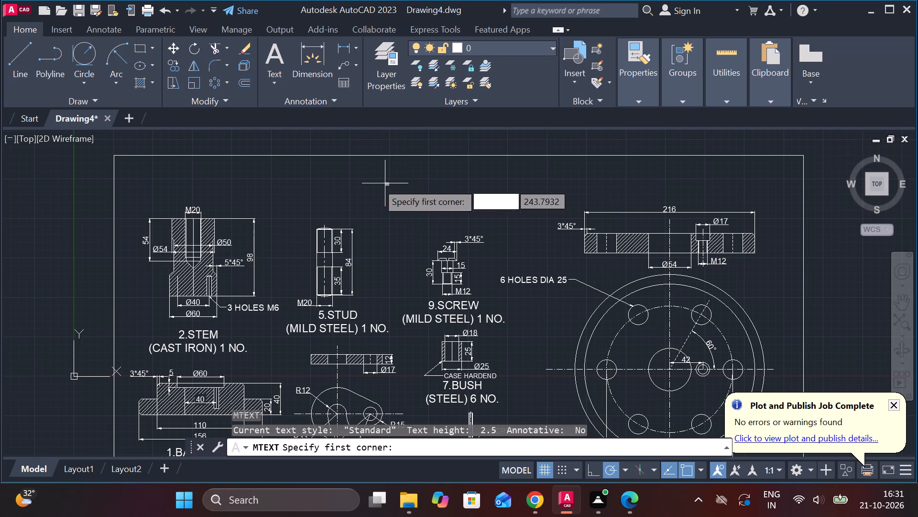
{"action": "left_click", "coordinate": [364, 177]}
{"action": "left_click", "coordinate": [550, 195]}
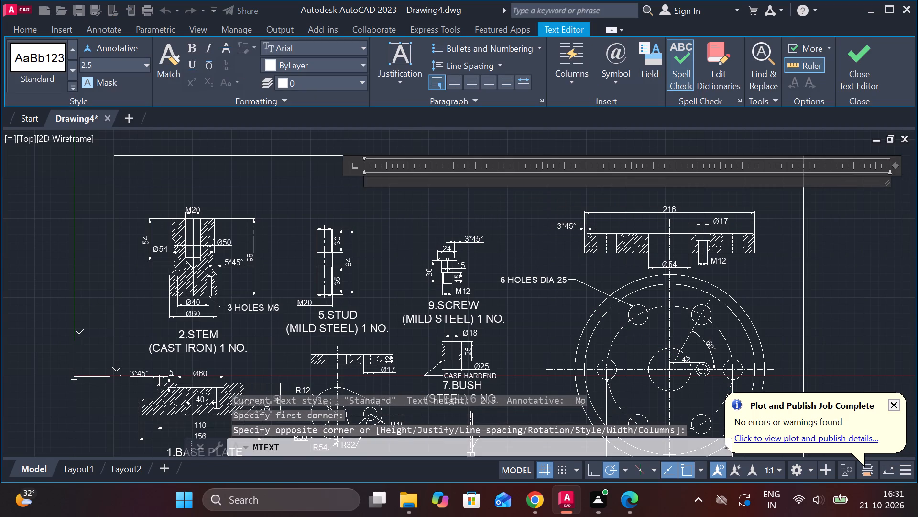
{"action": "type", "text": "JIG"}
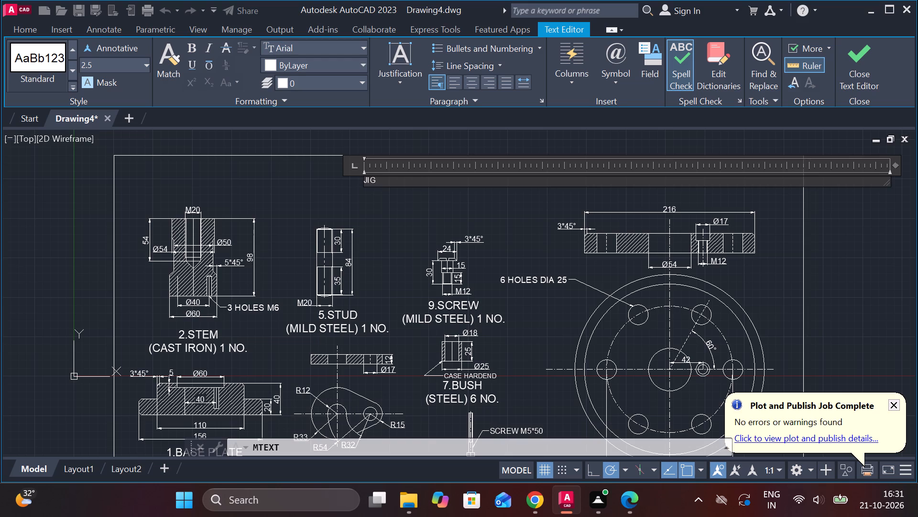
{"action": "key", "text": "BackSpace"}
{"action": "key", "text": "BackSpace"}
{"action": "key", "text": "BackSpace"}
{"action": "type", "text": "DRILL"}
{"action": "key", "text": "space"}
{"action": "type", "text": "JIG"}
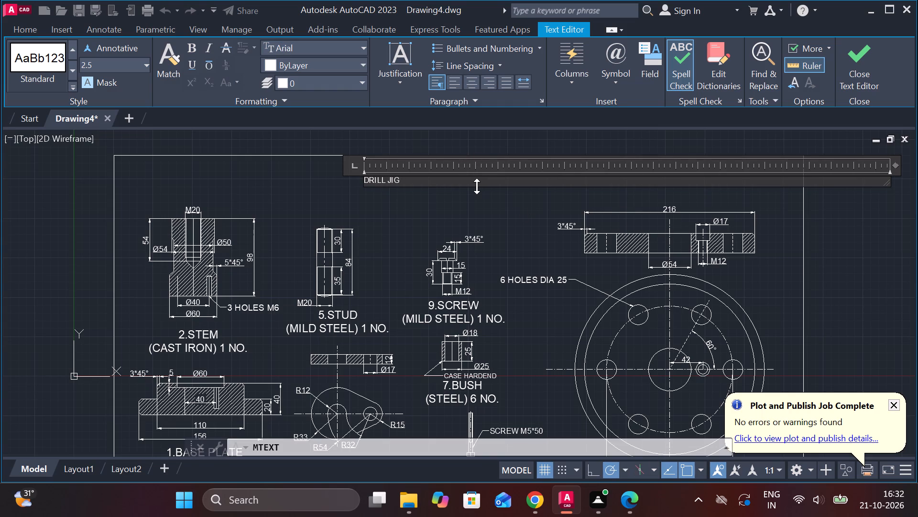
{"action": "left_click", "coordinate": [878, 48]}
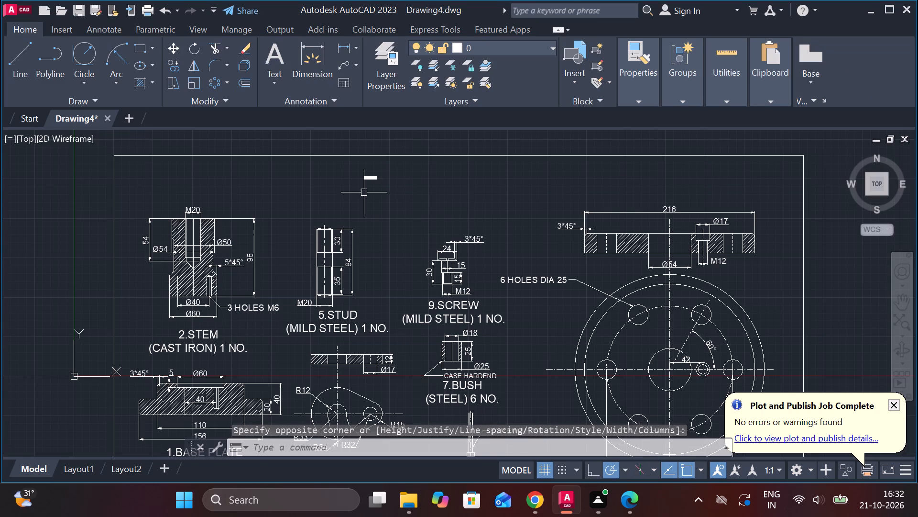
Set the text height of the DRILL JIG heading to 15.
{"action": "left_click", "coordinate": [410, 189]}
{"action": "double_click", "coordinate": [371, 182]}
{"action": "double_click", "coordinate": [371, 180]}
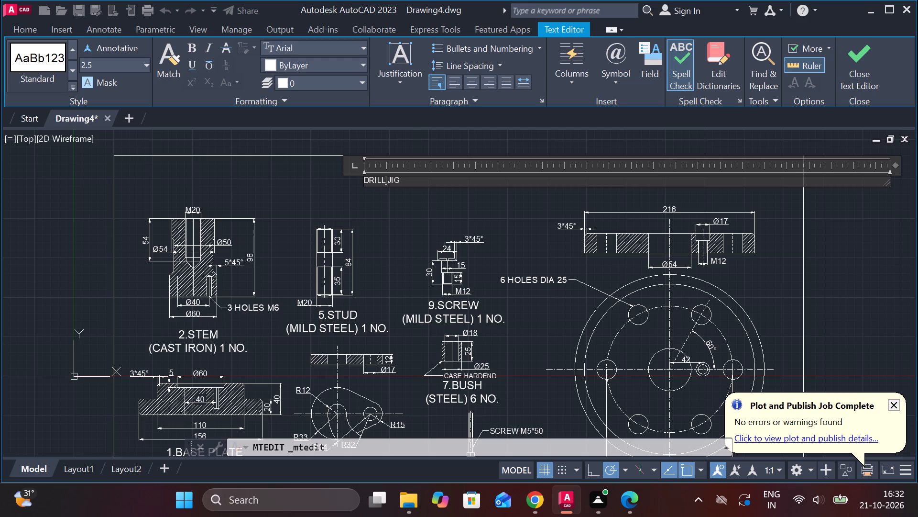
{"action": "left_click_drag", "start_coordinate": [404, 183], "coordinate": [362, 188]}
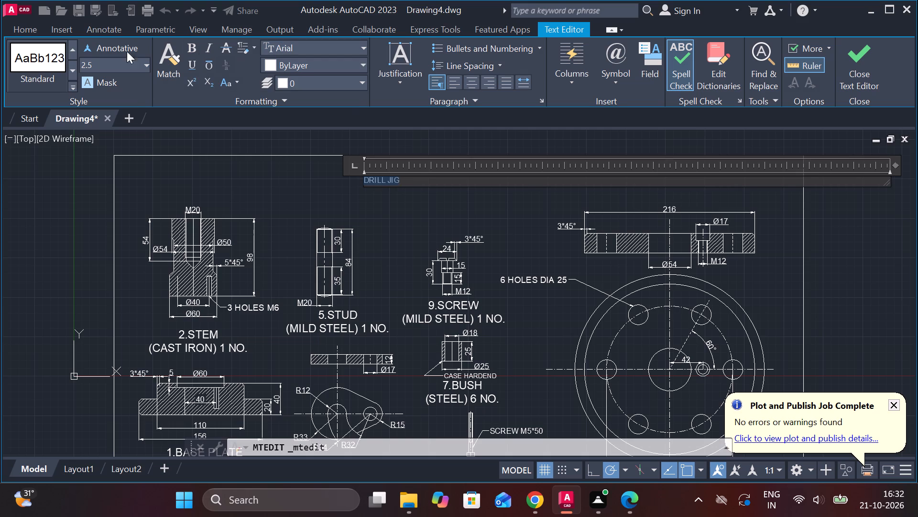
{"action": "left_click", "coordinate": [110, 68]}
{"action": "type", "text": "20"}
{"action": "key", "text": "Return"}
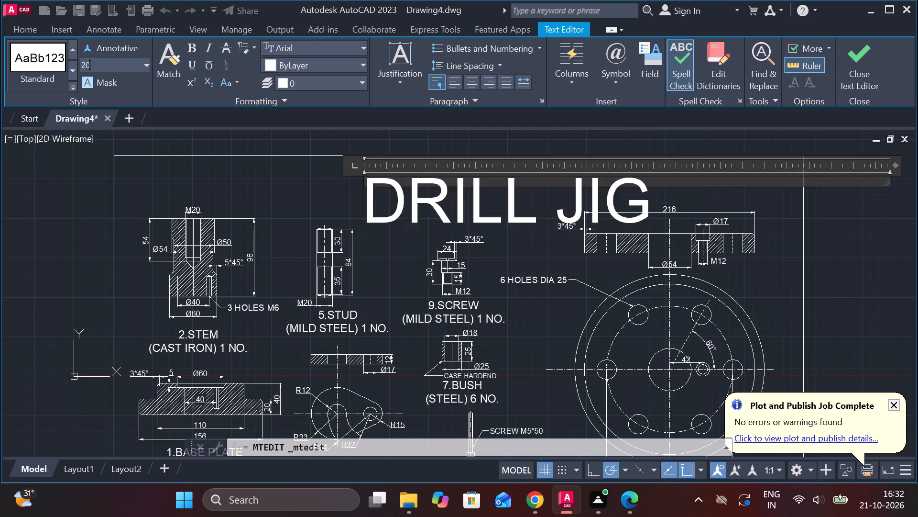
{"action": "left_click", "coordinate": [110, 68]}
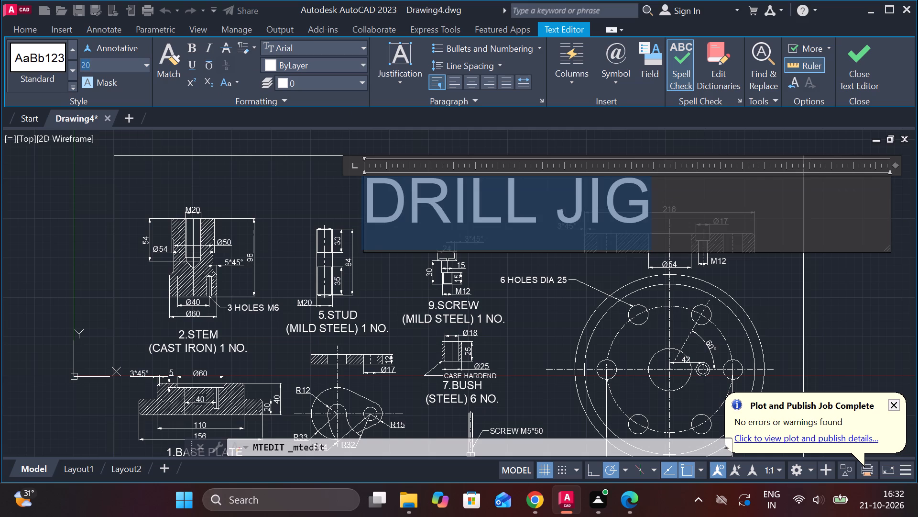
{"action": "type", "text": "15"}
{"action": "key", "text": "Return"}
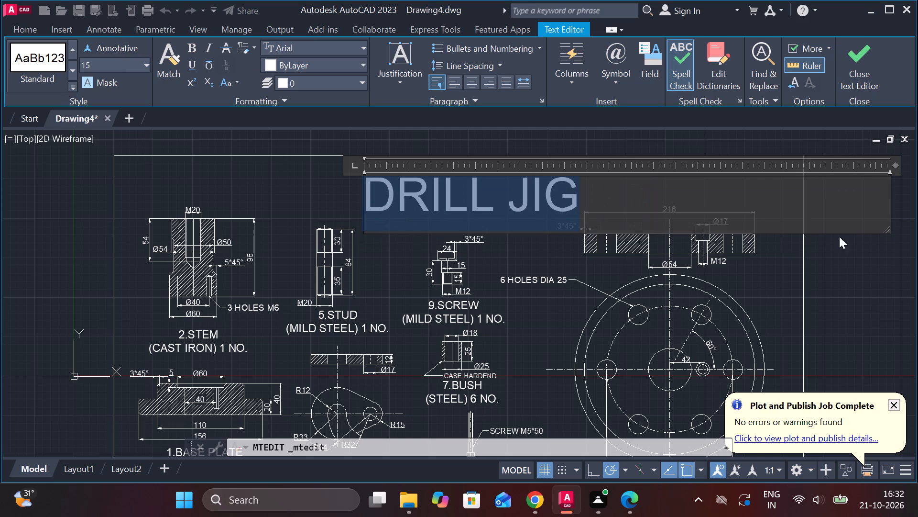
{"action": "left_click", "coordinate": [865, 69]}
Move the DRILL JIG heading slightly toward the jig plate, keeping it near the border's top edge.
{"action": "scroll", "coordinate": [481, 206], "scroll_direction": "down", "scroll_amount": 2}
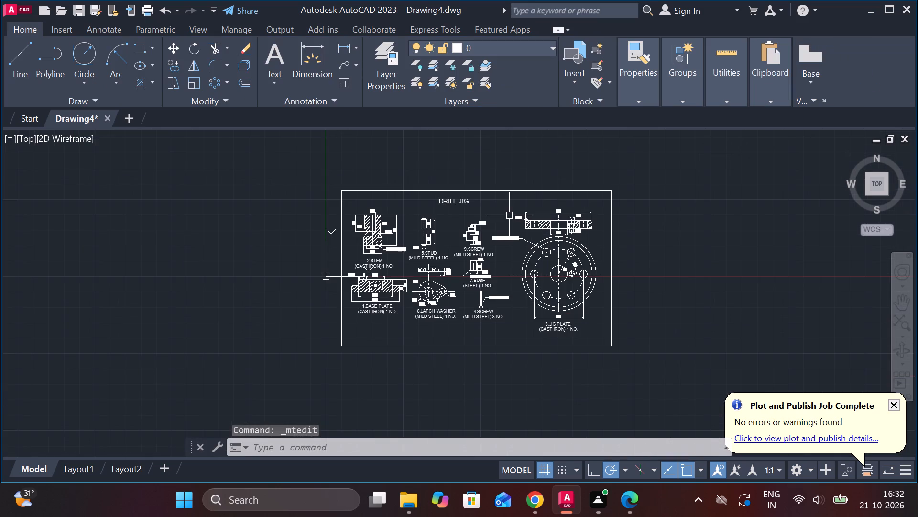
{"action": "scroll", "coordinate": [435, 206], "scroll_direction": "up", "scroll_amount": 2}
{"action": "left_click", "coordinate": [459, 193]}
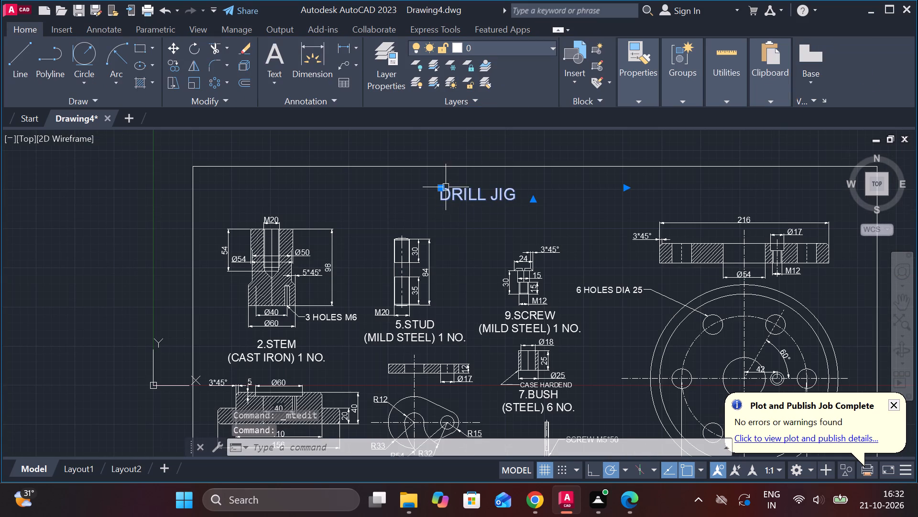
{"action": "left_click_drag", "start_coordinate": [440, 187], "coordinate": [454, 189]}
{"action": "left_click", "coordinate": [454, 189]}
{"action": "key", "text": "Escape"}
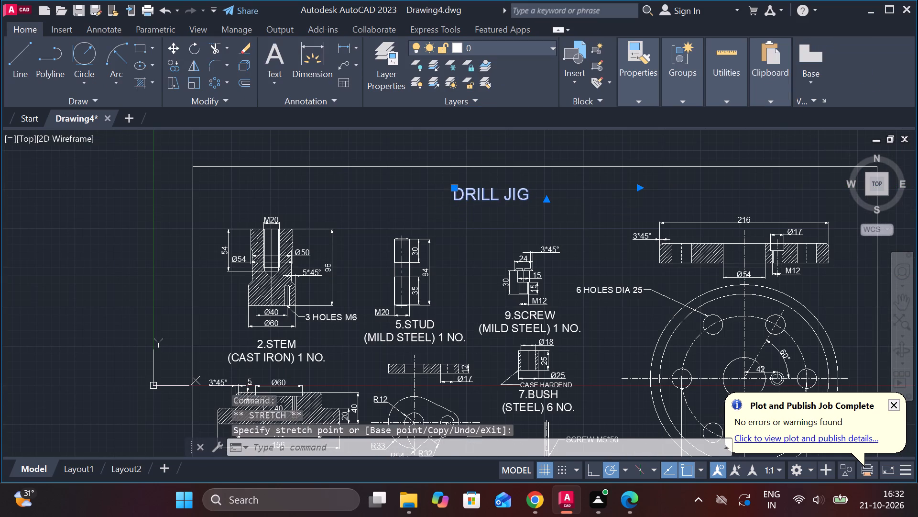
Save the drawing in the Documents folder under the file name DRILL JIG.
{"action": "scroll", "coordinate": [589, 215], "scroll_direction": "down", "scroll_amount": 3}
{"action": "scroll", "coordinate": [637, 307], "scroll_direction": "up", "scroll_amount": 1}
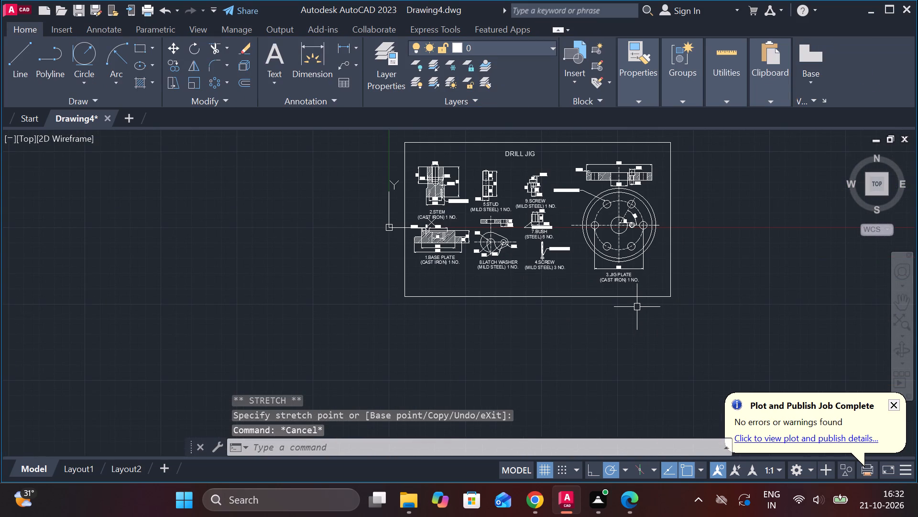
{"action": "scroll", "coordinate": [637, 305], "scroll_direction": "up", "scroll_amount": 1}
{"action": "middle_click_drag", "start_coordinate": [624, 315], "coordinate": [610, 326]}
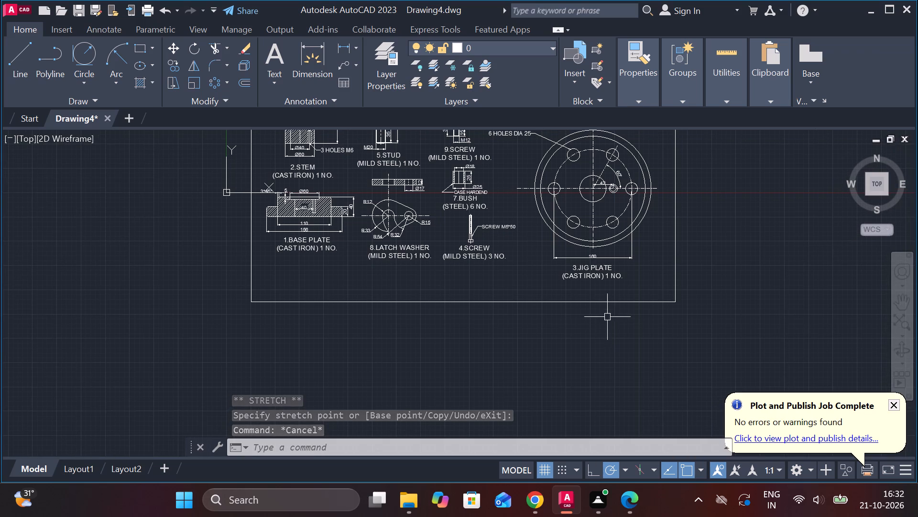
{"action": "middle_click_drag", "start_coordinate": [610, 348], "coordinate": [604, 369]}
{"action": "key", "text": "ctrl+s"}
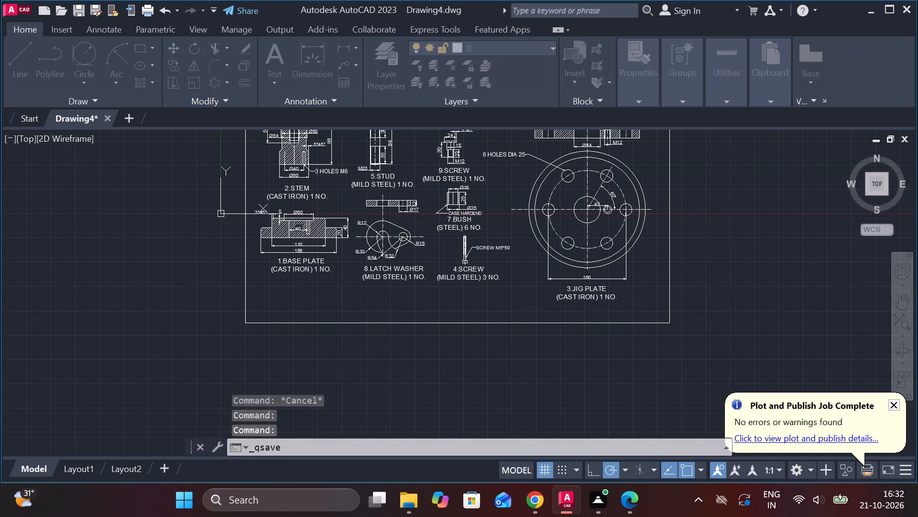
{"action": "key", "text": "d"}
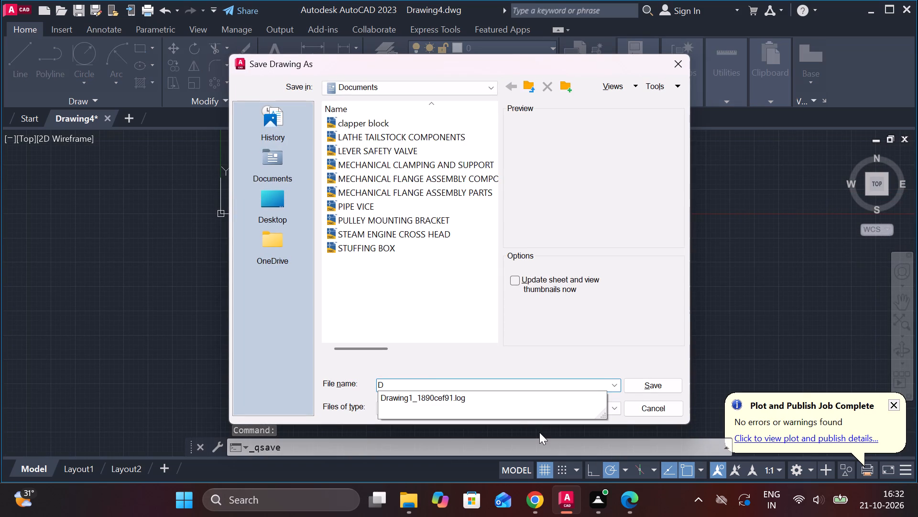
{"action": "type", "text": "RI"}
{"action": "type", "text": "LL"}
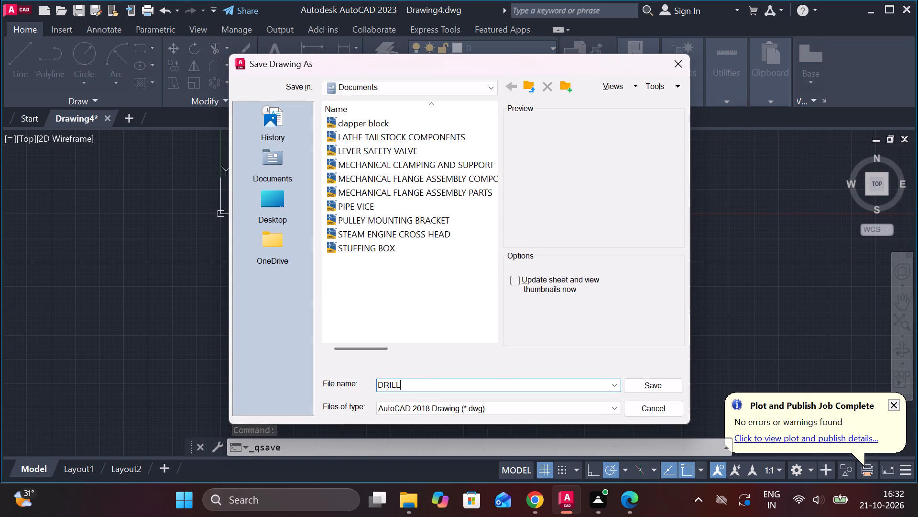
{"action": "key", "text": "space"}
{"action": "type", "text": "JIG"}
{"action": "left_click", "coordinate": [660, 390]}
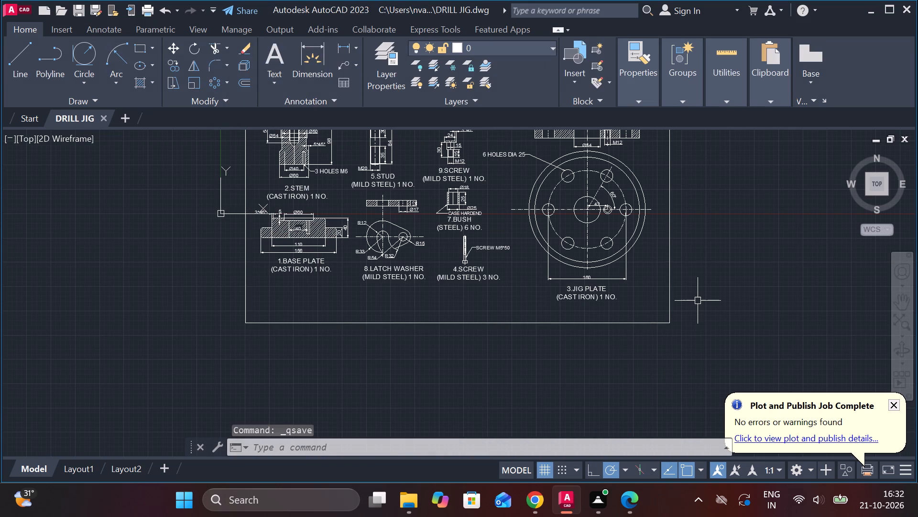
Turn off log file recording with LOGFILEOFF and save the drawing again.
{"action": "type", "text": "LOG"}
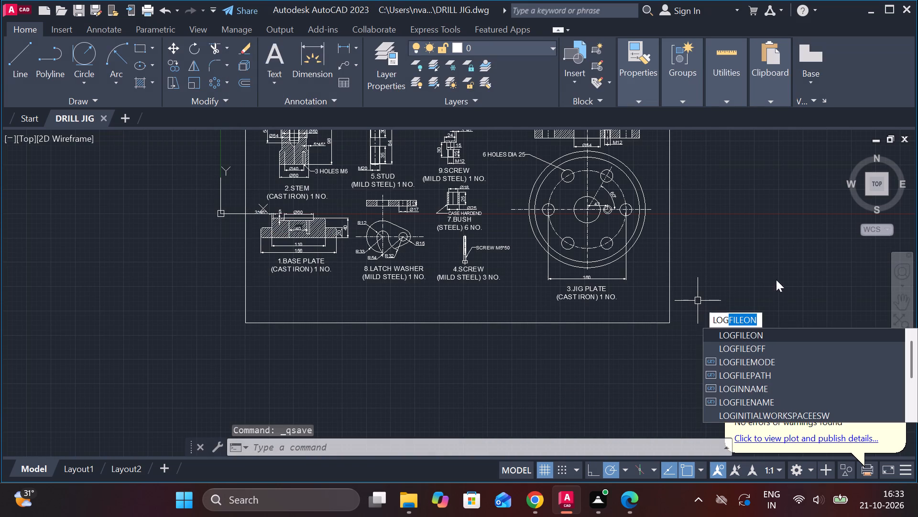
{"action": "left_click", "coordinate": [750, 351]}
{"action": "key", "text": "ctrl+s"}
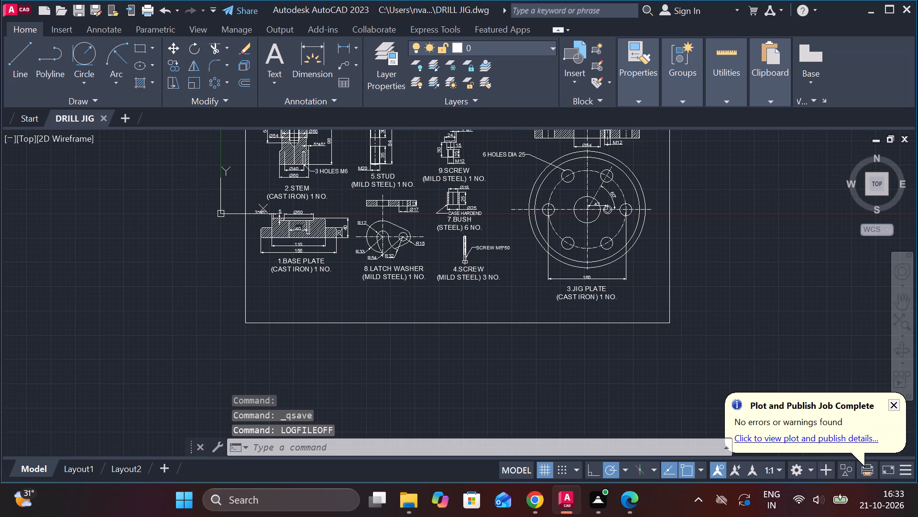
Start a plot of the model with landscape orientation and the DWG To PDF.pc3 plotter.
{"action": "type", "text": "PLOT"}
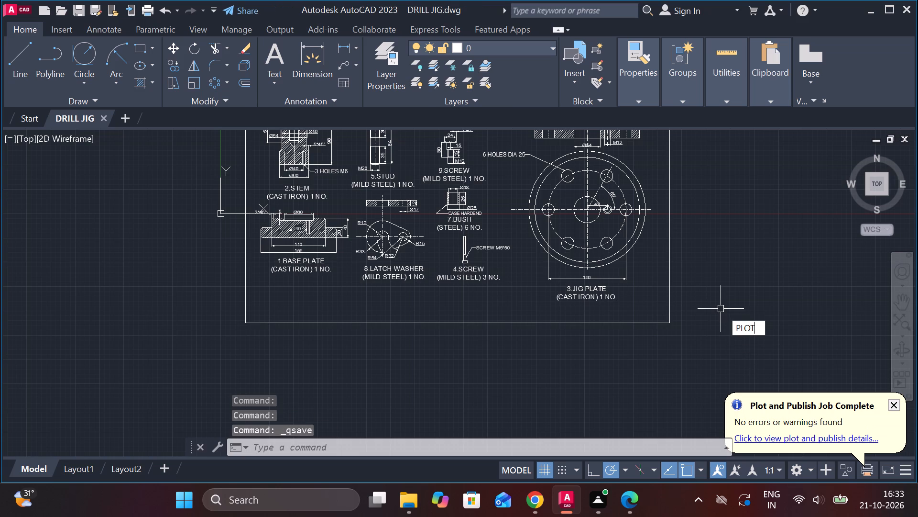
{"action": "left_click", "coordinate": [766, 347]}
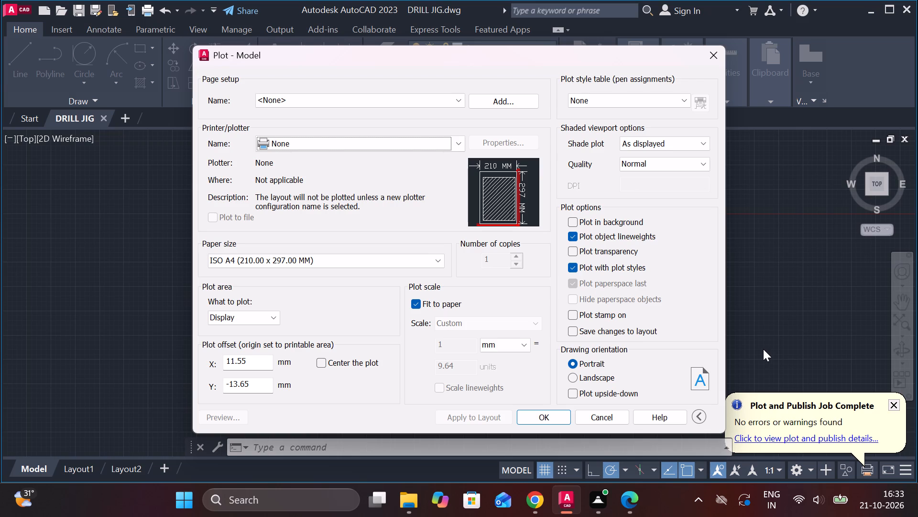
{"action": "left_click", "coordinate": [570, 380]}
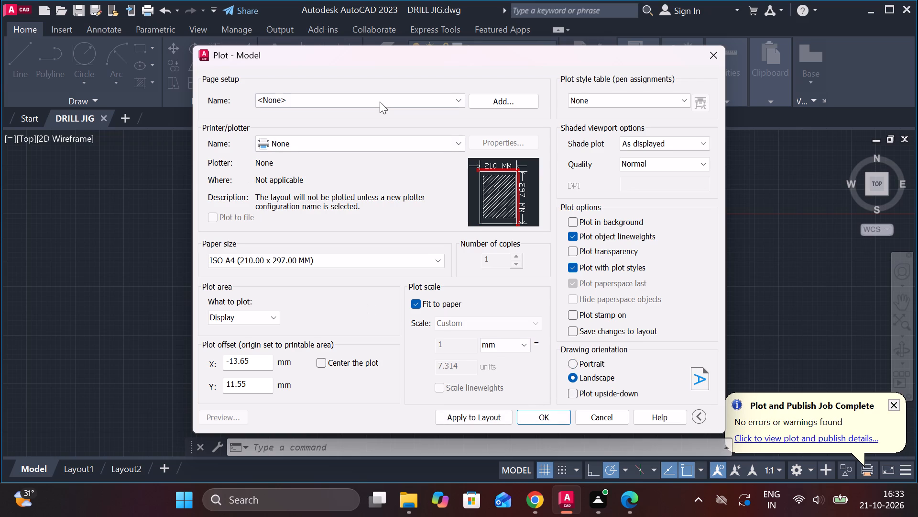
{"action": "left_click", "coordinate": [373, 147]}
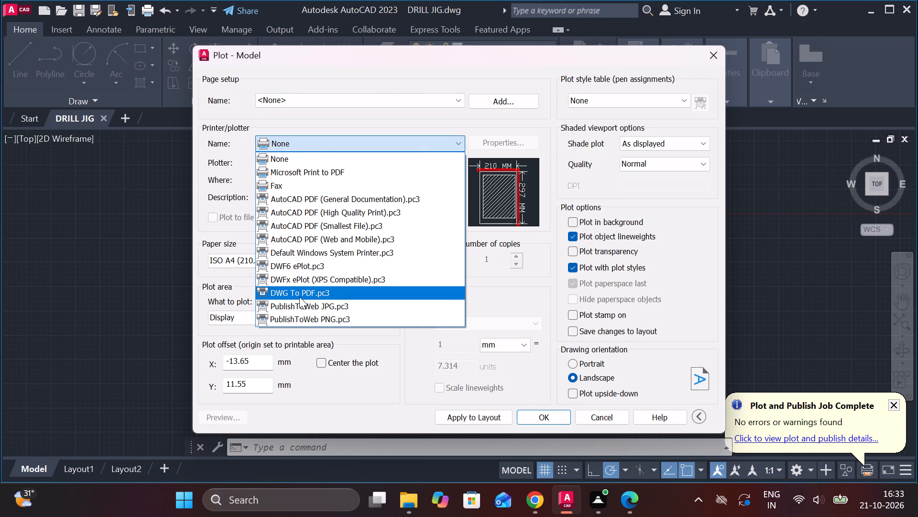
{"action": "left_click", "coordinate": [299, 297]}
Set the plot area to a window enclosing the whole border with the heading and all part drawings.
{"action": "left_click", "coordinate": [244, 324]}
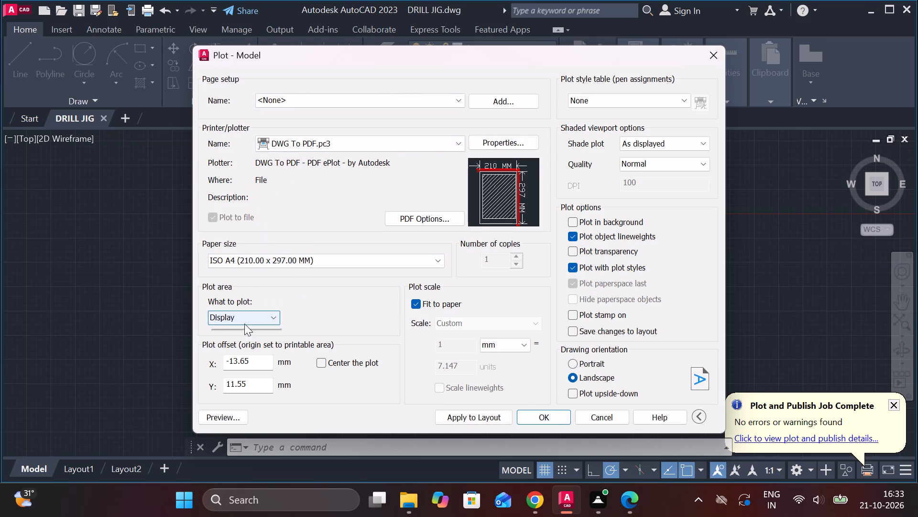
{"action": "left_click", "coordinate": [231, 354]}
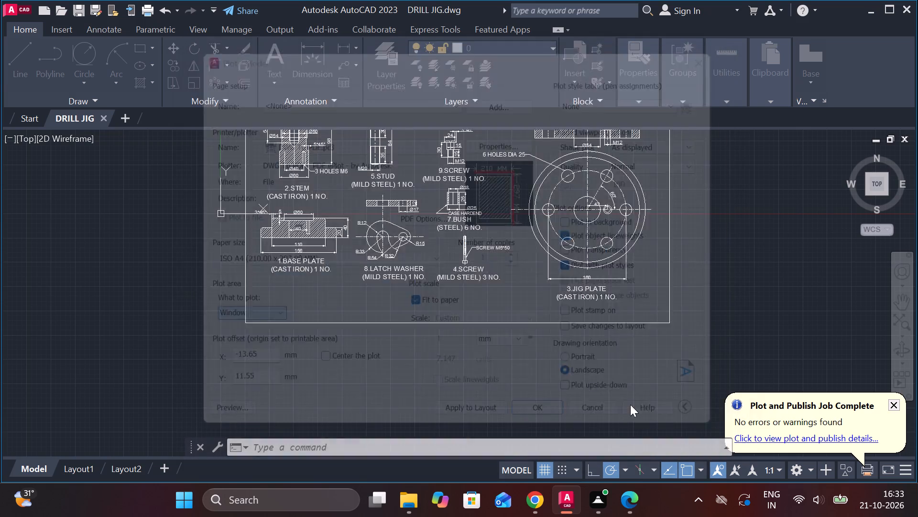
{"action": "left_click", "coordinate": [684, 346]}
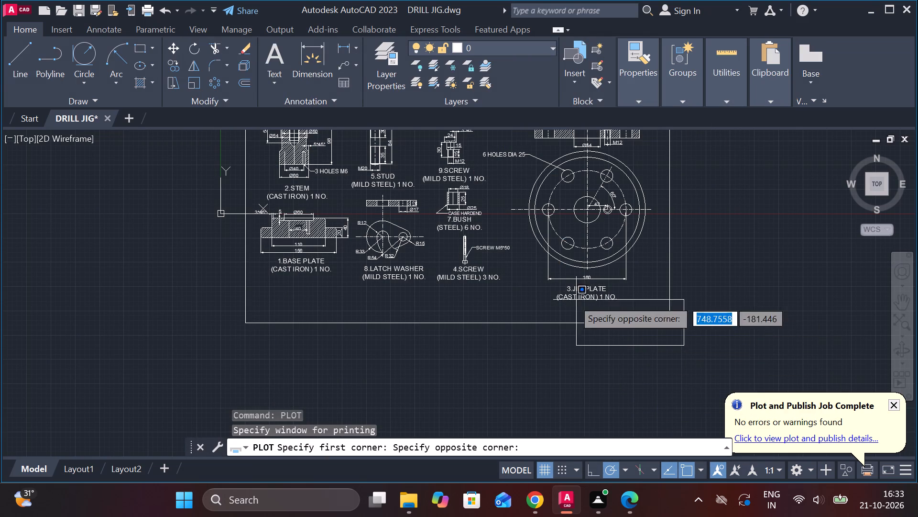
{"action": "middle_click_drag", "start_coordinate": [241, 252], "coordinate": [245, 318]}
{"action": "middle_click_drag", "start_coordinate": [234, 226], "coordinate": [230, 234]}
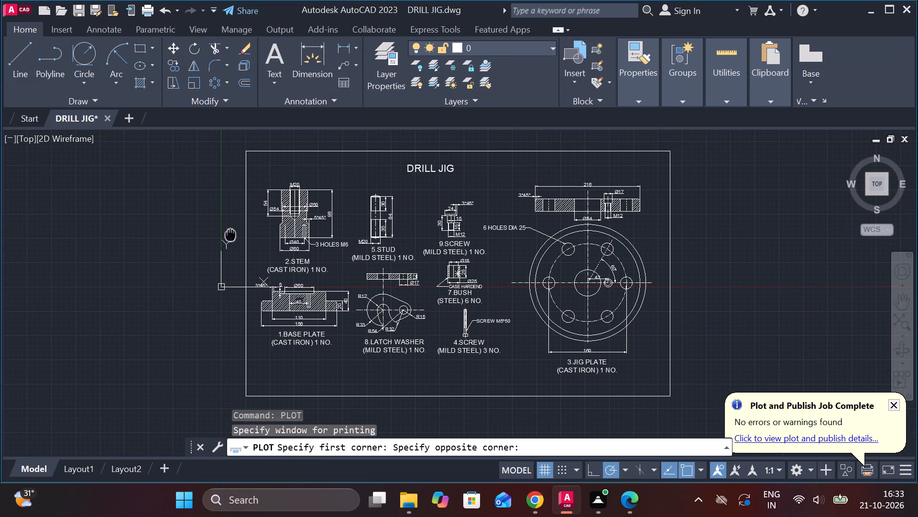
{"action": "middle_click_drag", "start_coordinate": [232, 193], "coordinate": [223, 231]}
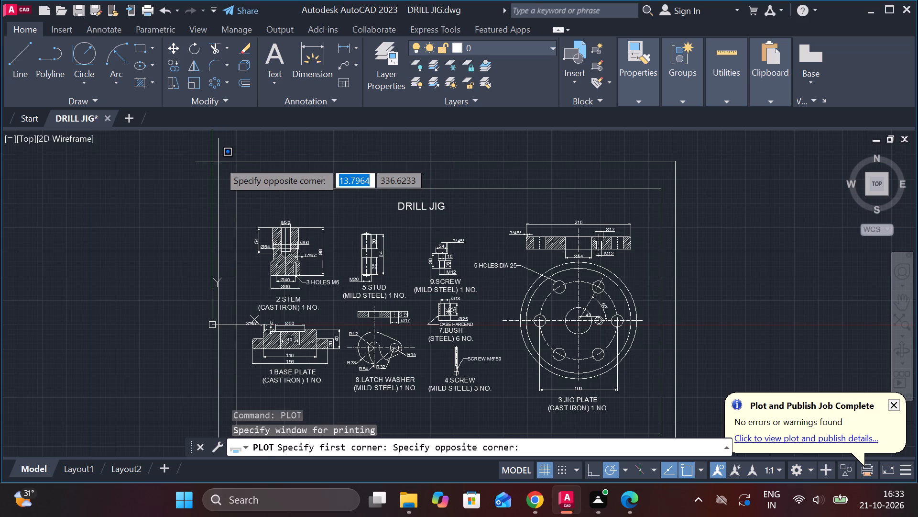
{"action": "left_click", "coordinate": [219, 161]}
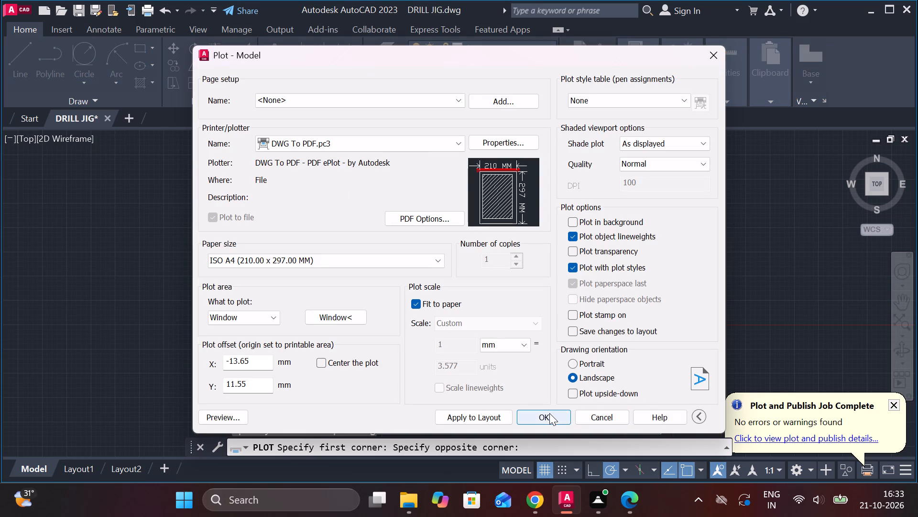
Plot the sheet, save the PDF as DRILL JIG-Model in Documents, and review the resulting page.
{"action": "left_click", "coordinate": [549, 413]}
{"action": "left_click", "coordinate": [644, 378]}
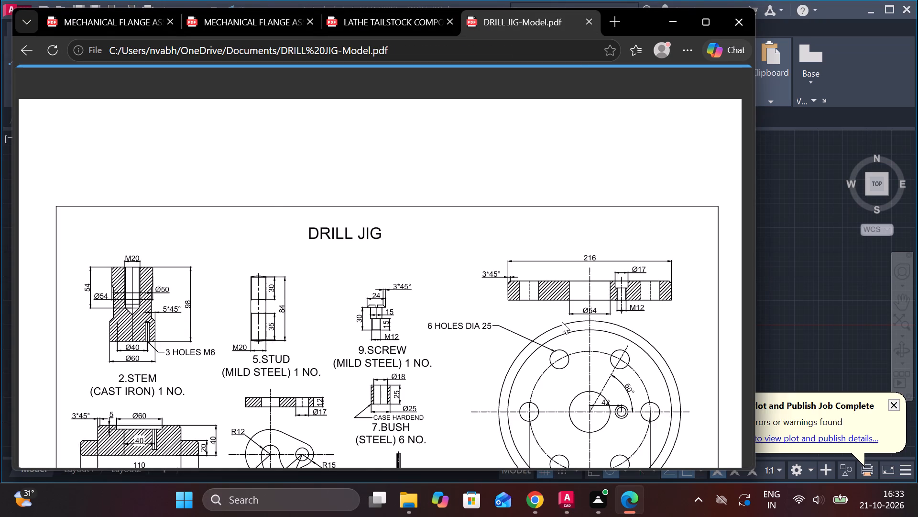
{"action": "scroll", "coordinate": [552, 330], "scroll_direction": "down", "scroll_amount": 1}
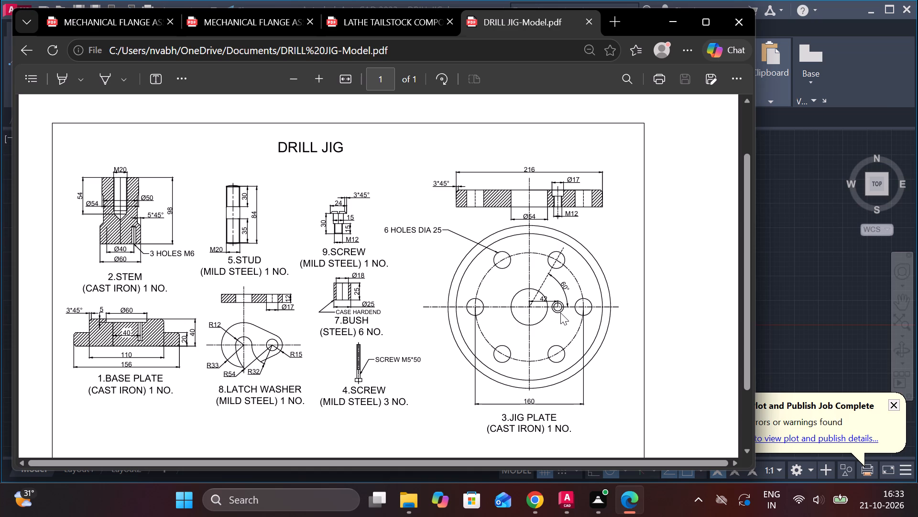
{"action": "scroll", "coordinate": [640, 347], "scroll_direction": "down", "scroll_amount": 5}
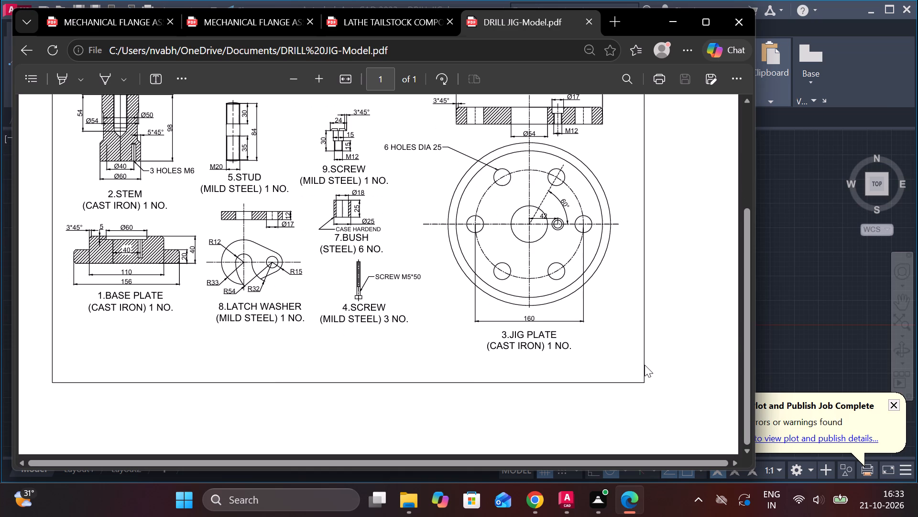
{"action": "scroll", "coordinate": [645, 365], "scroll_direction": "down", "scroll_amount": 1}
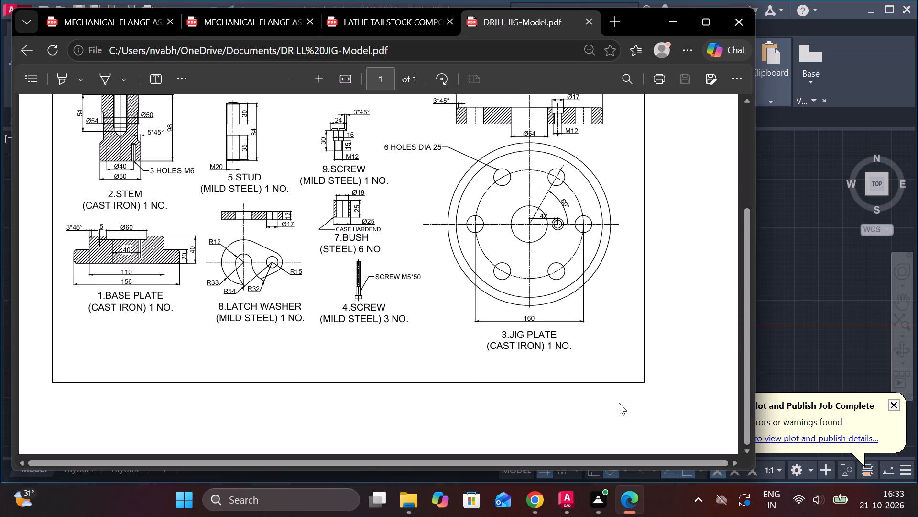